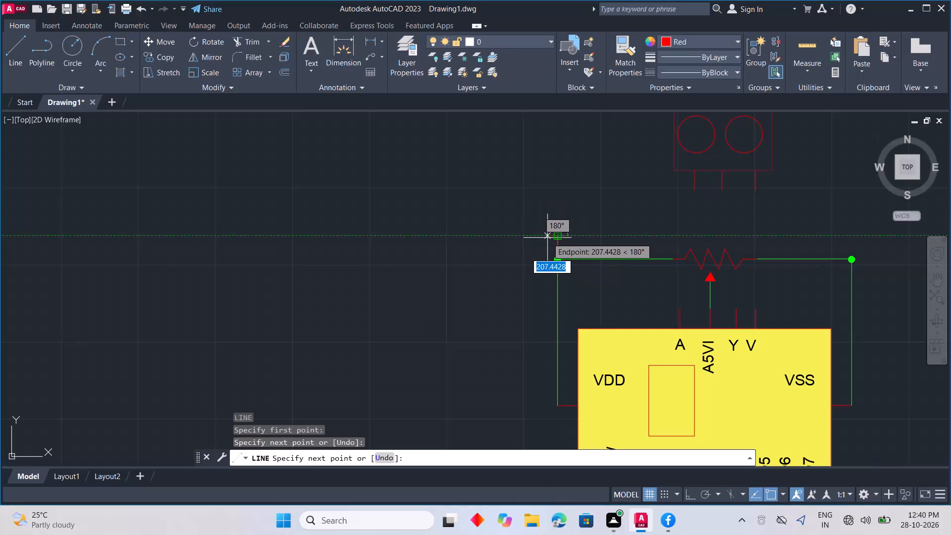
With ortho on, draw a horizontal base across the top of the short vertical line on the VDD side, extending 200 units to each side.
middle_click_drag(552, 238, 577, 315)
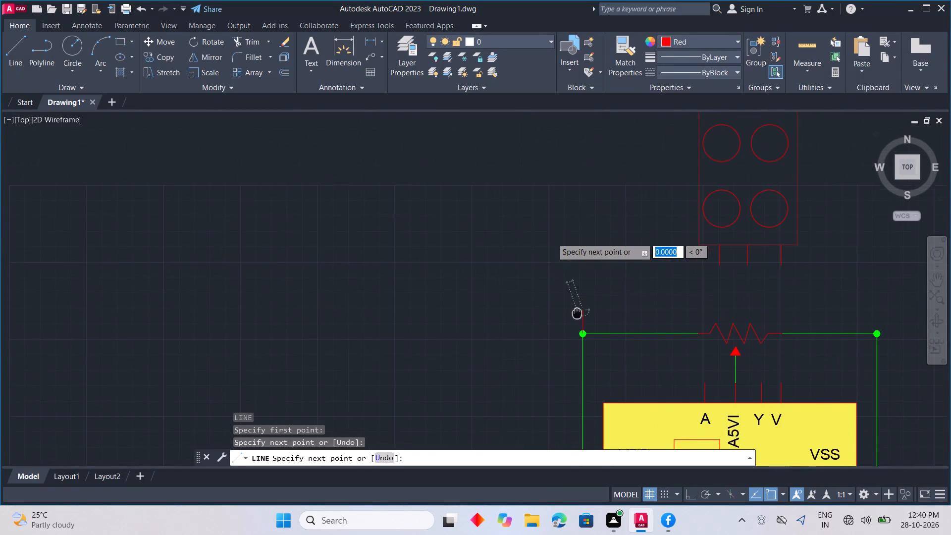
middle_click_drag(577, 315, 578, 317)
scroll(578, 317, "up", 1)
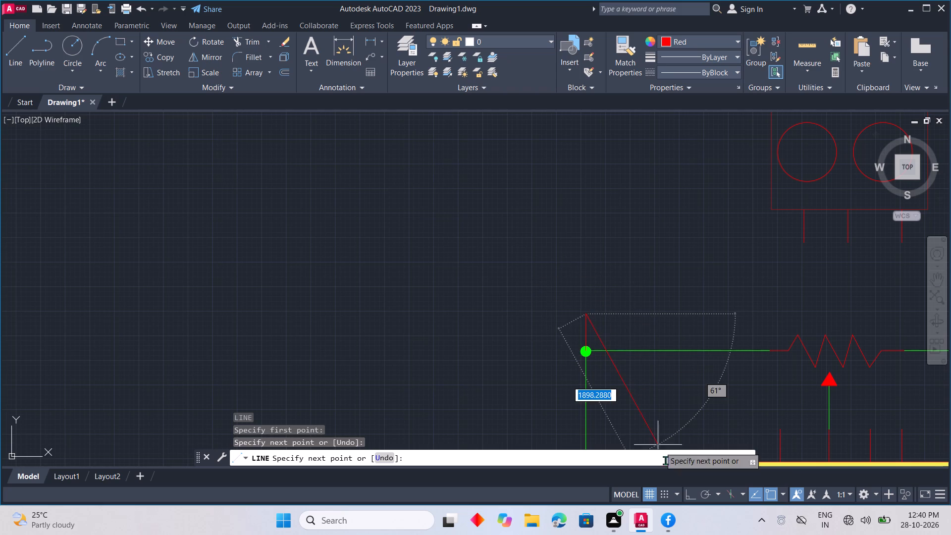
left_click(689, 499)
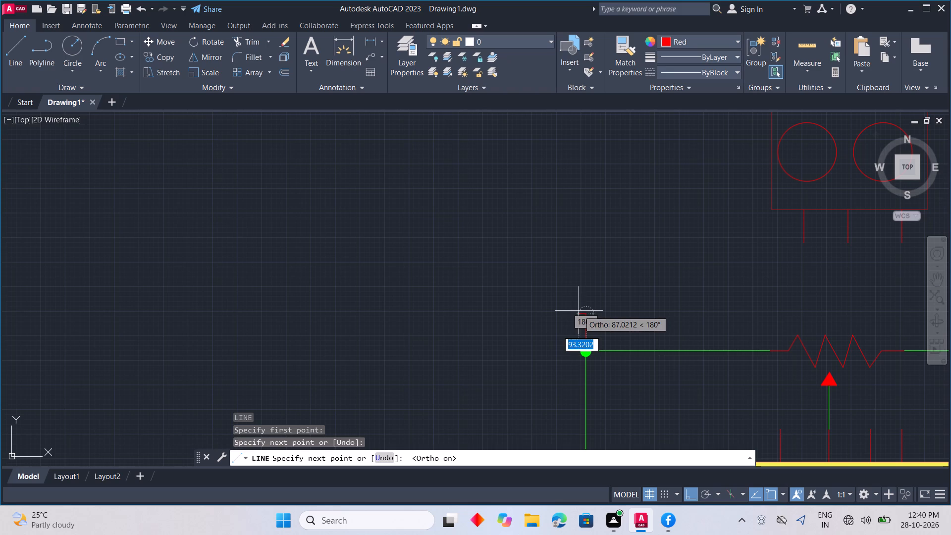
type("100")
key("Return")
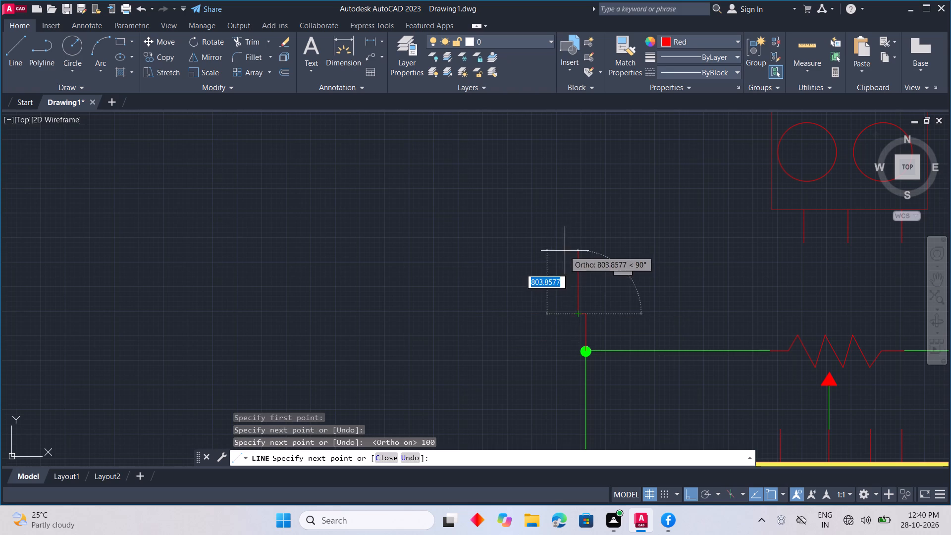
scroll(538, 271, "down", 5)
scroll(574, 256, "up", 2)
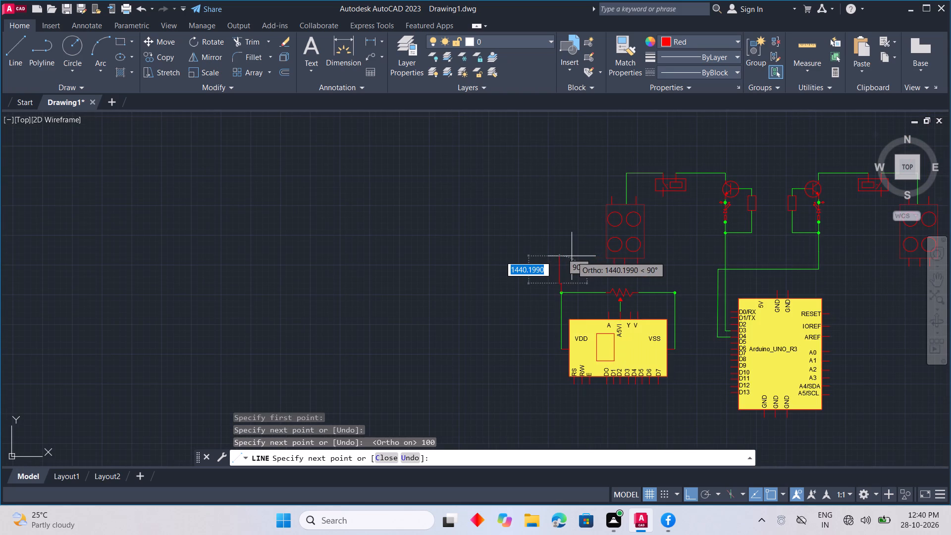
key("ctrl+z")
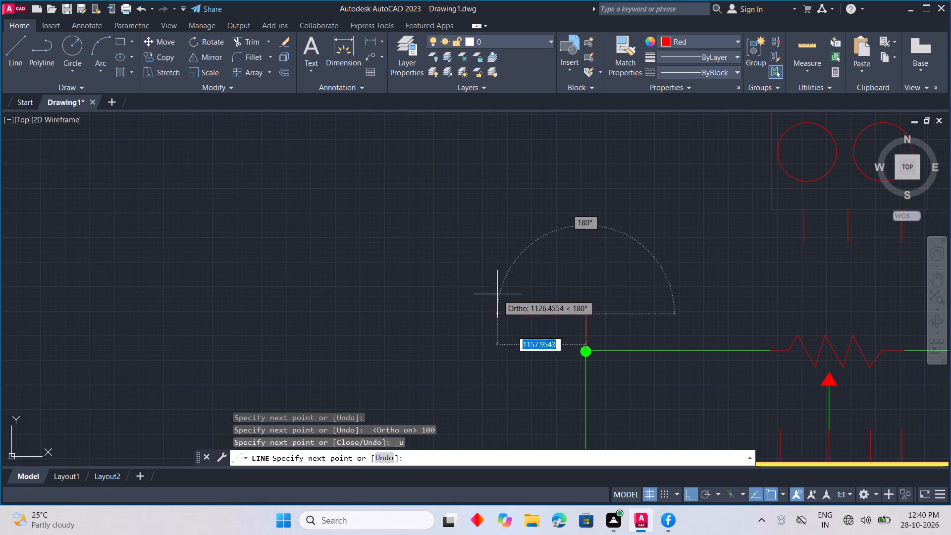
type("200")
key("Return")
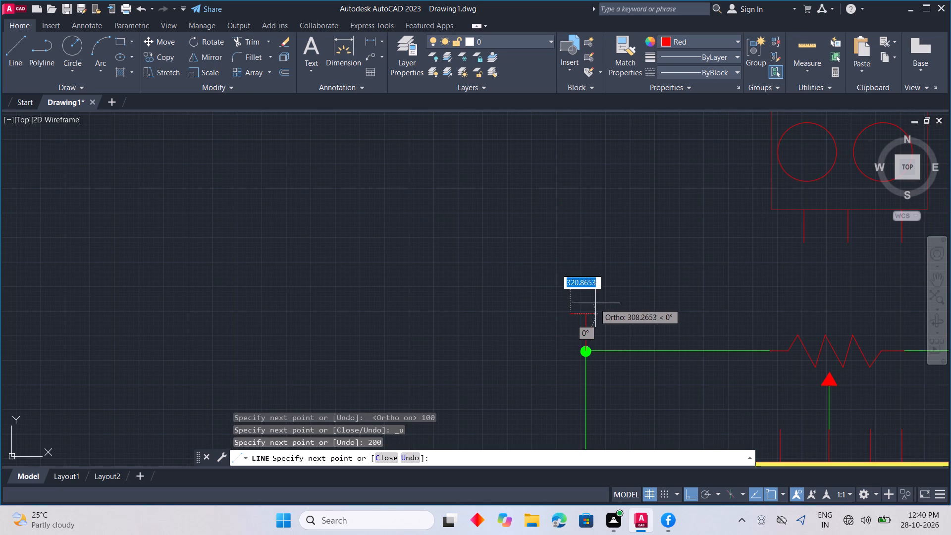
key("Escape")
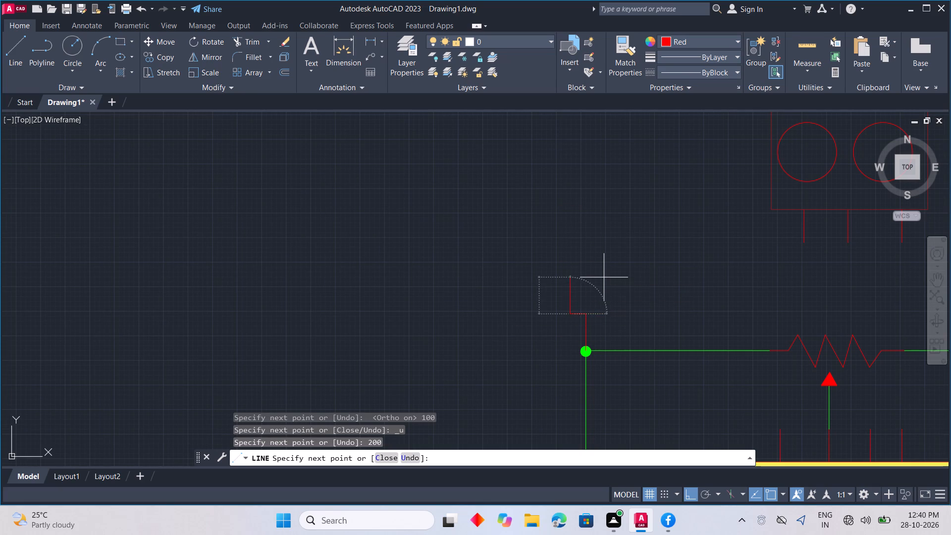
key("space")
left_click(586, 310)
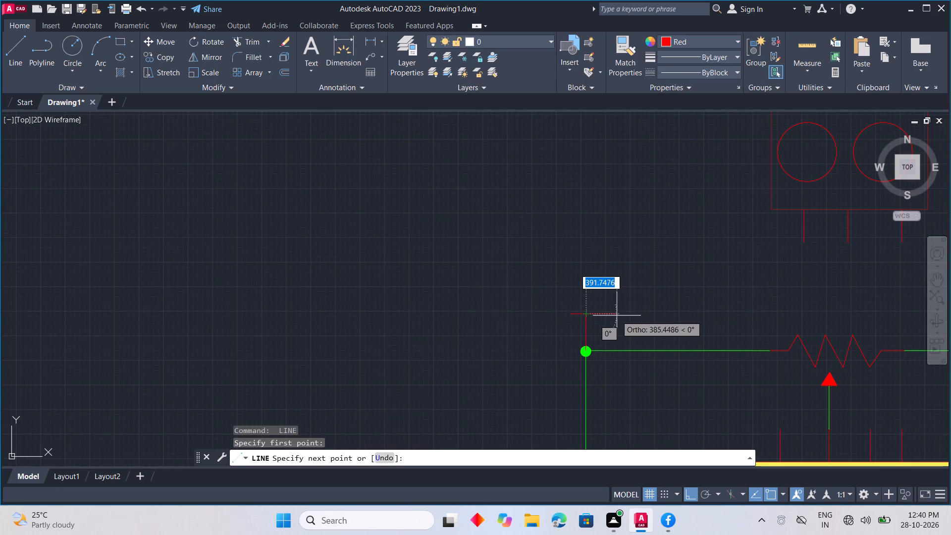
type("200")
key("Return")
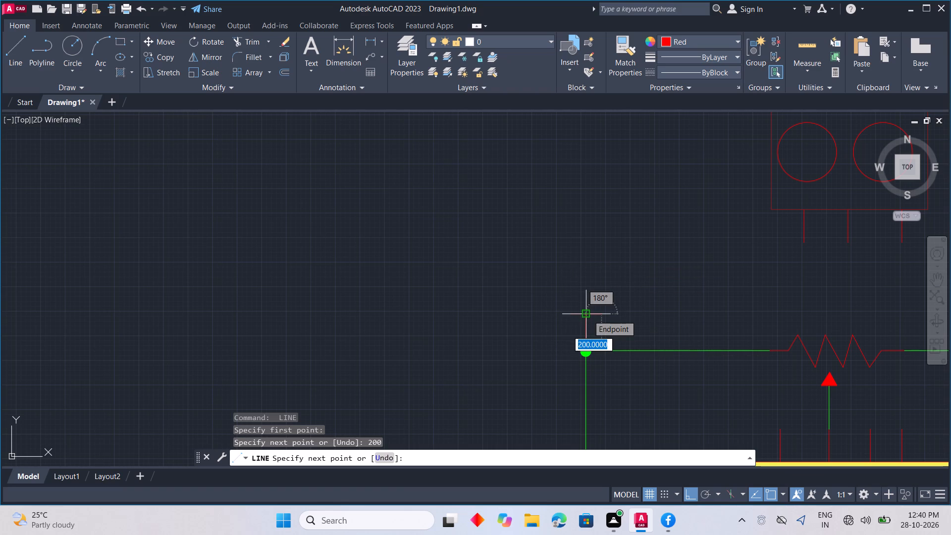
With ortho off, draw a 400-unit sloping side from the base's right end to an apex above, and close the triangle at its left end.
left_click(687, 495)
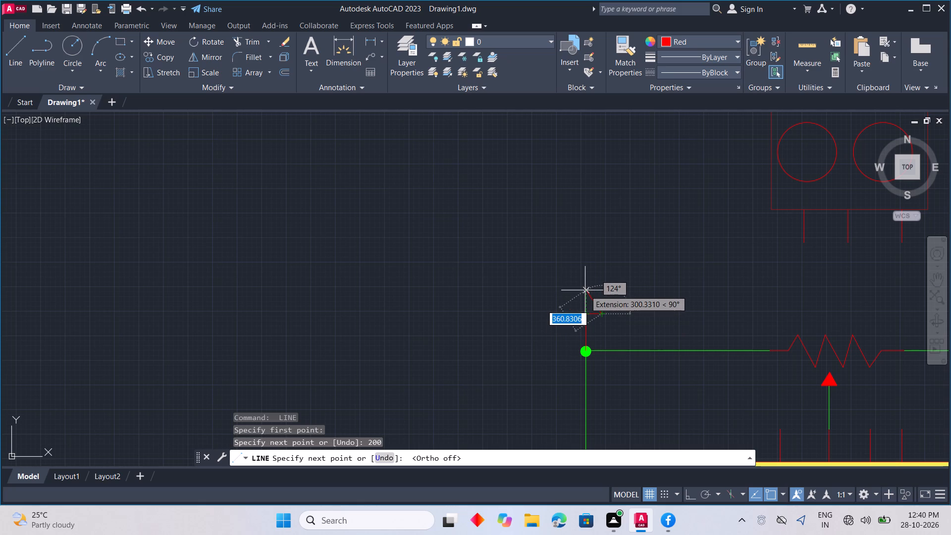
type("410")
key("BackSpace")
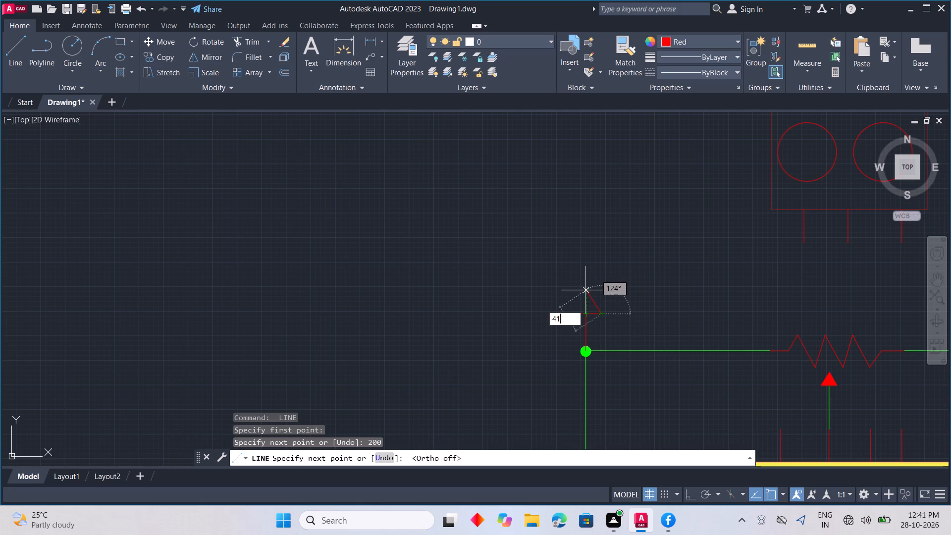
key("BackSpace")
type("00")
key("Return")
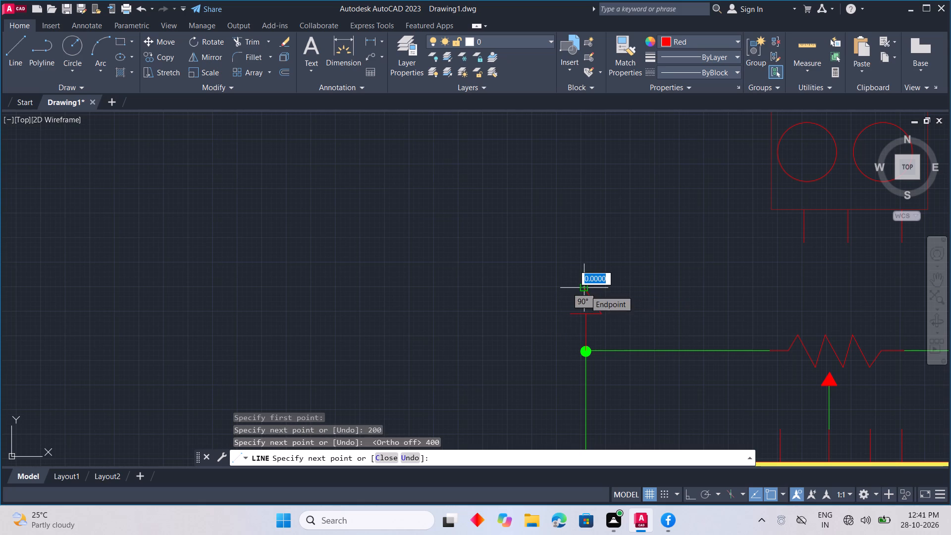
left_click(569, 314)
key("Escape")
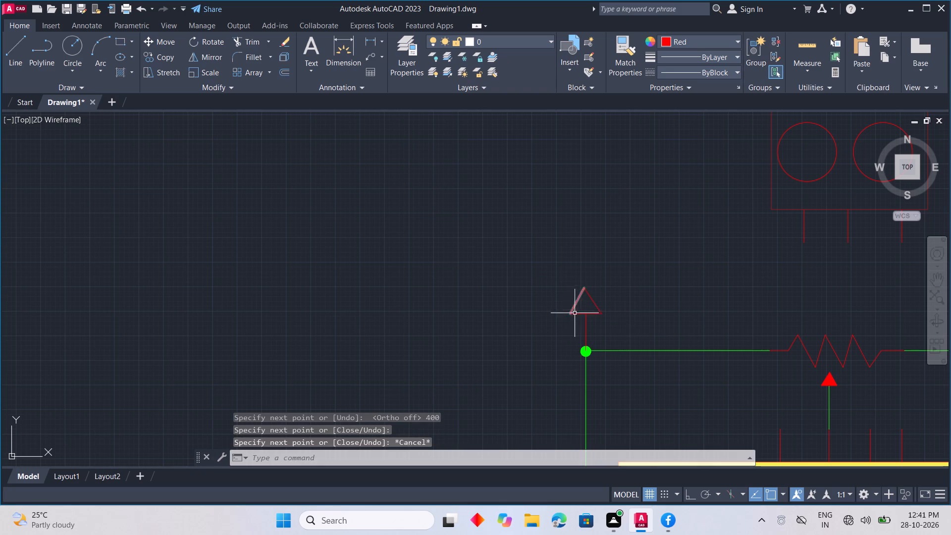
Draw a red vertical line about 542 units long upward from the green junction dot above the display module's VSS side.
scroll(638, 335, "down", 5)
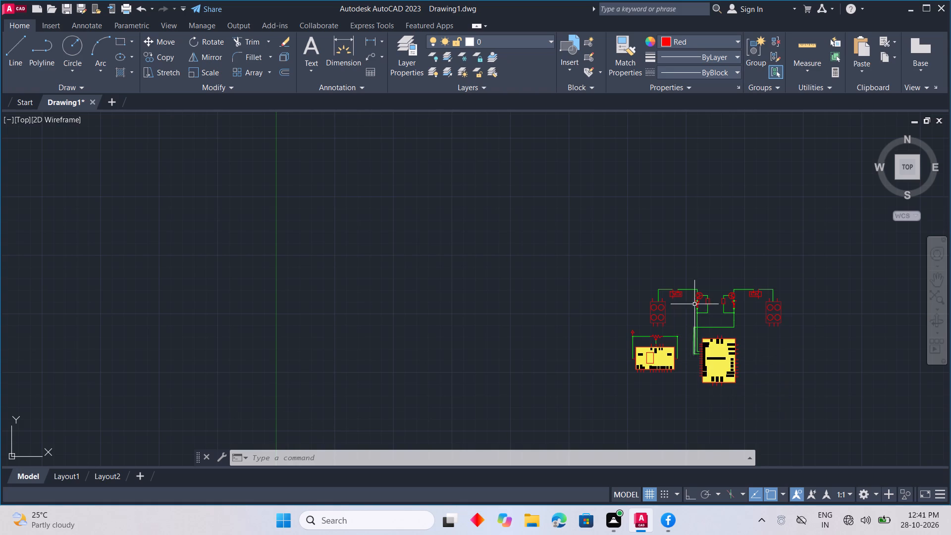
scroll(676, 342, "up", 3)
middle_click(677, 340)
middle_click_drag(679, 336, 650, 336)
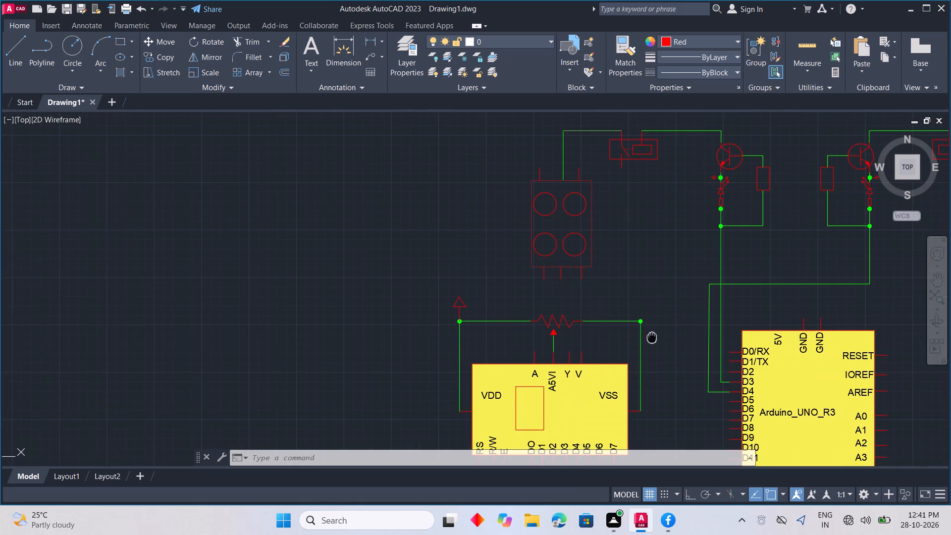
middle_click_drag(650, 336, 648, 336)
key("l")
key("space")
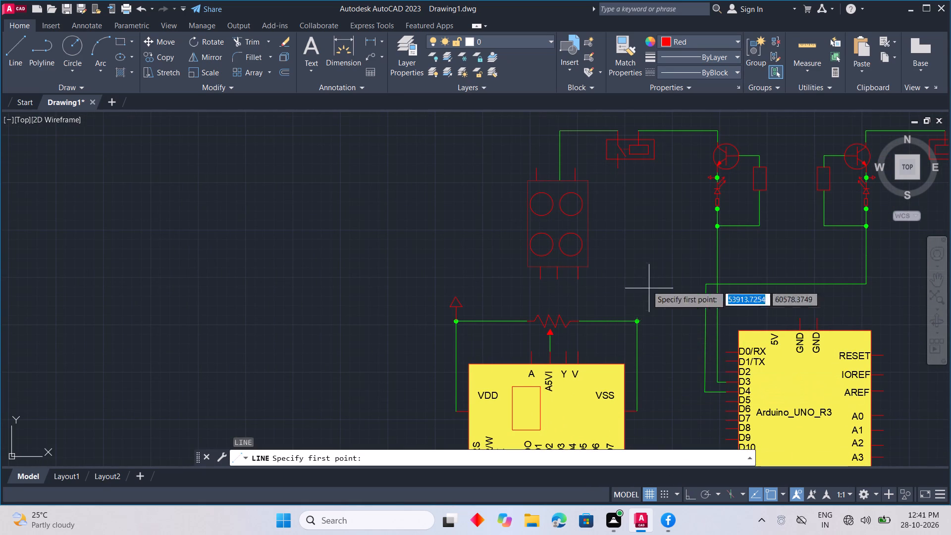
left_click_drag(636, 320, 637, 313)
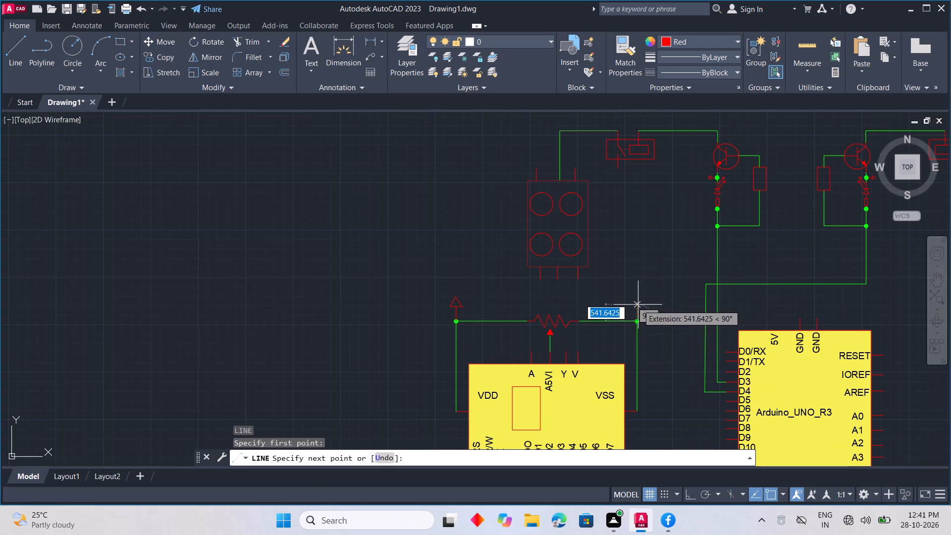
left_click(638, 305)
Draw a small triangular arrowhead from the tip of the VSS-side vertical line, with a roughly horizontal base across the line.
scroll(621, 310, "up", 2)
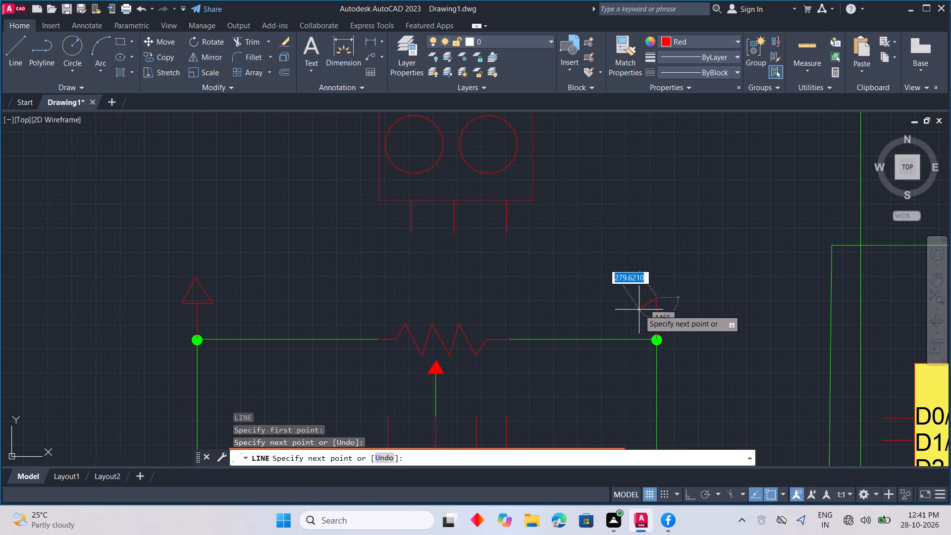
left_click(642, 319)
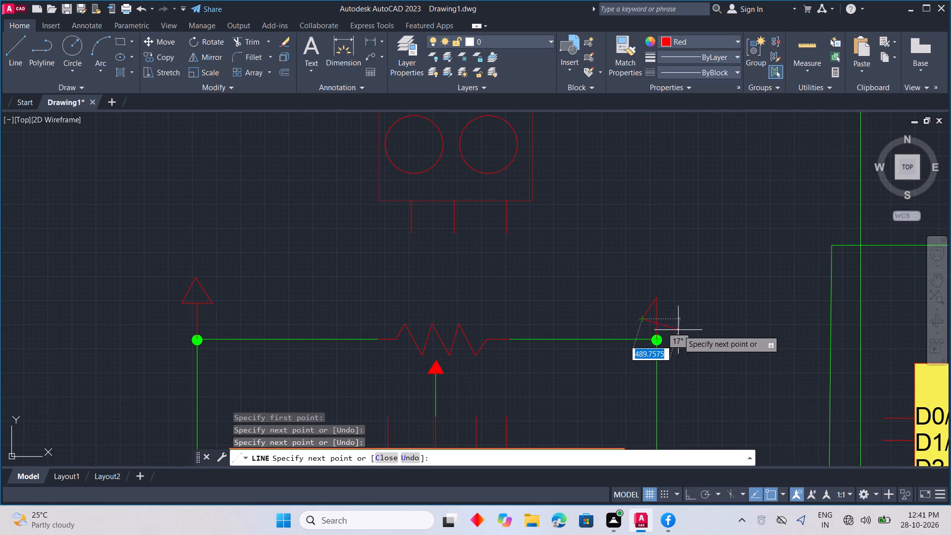
left_click(675, 320)
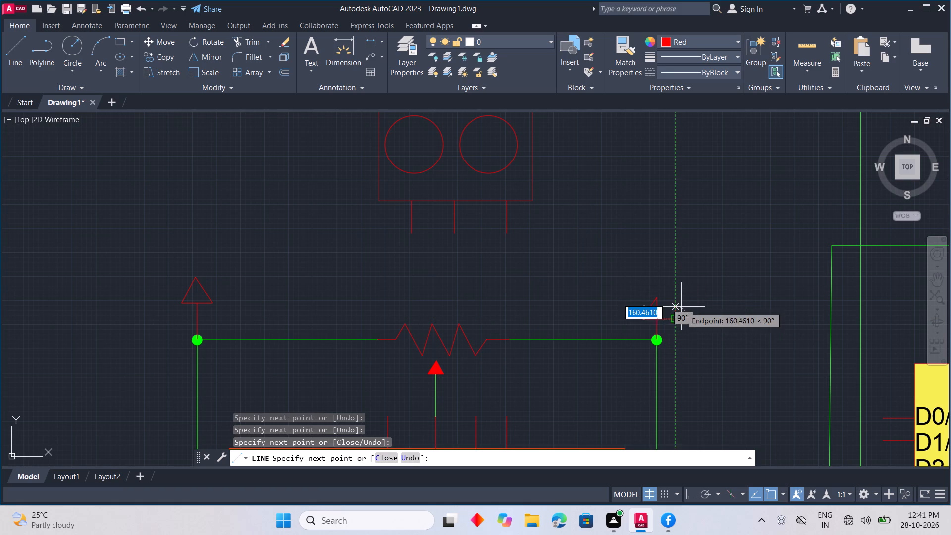
key("ctrl+z")
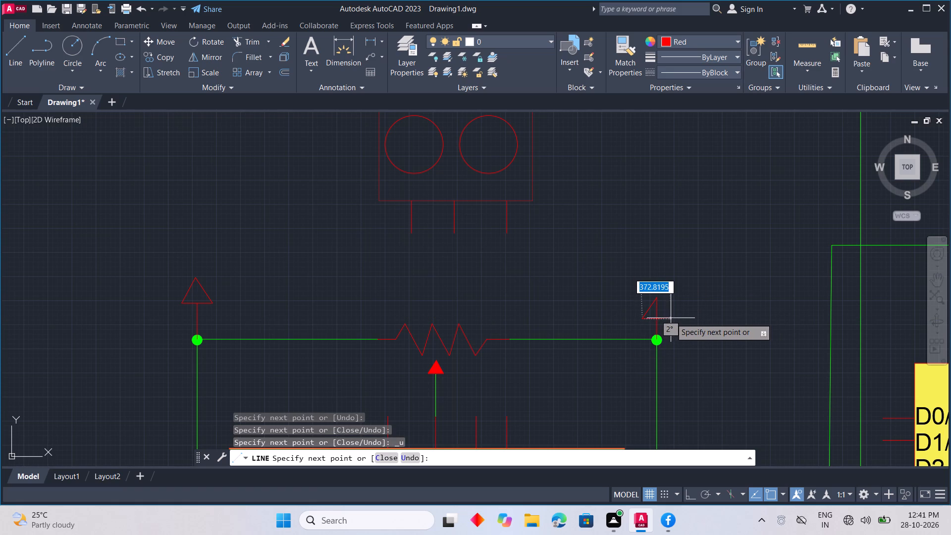
left_click(671, 318)
left_click(655, 297)
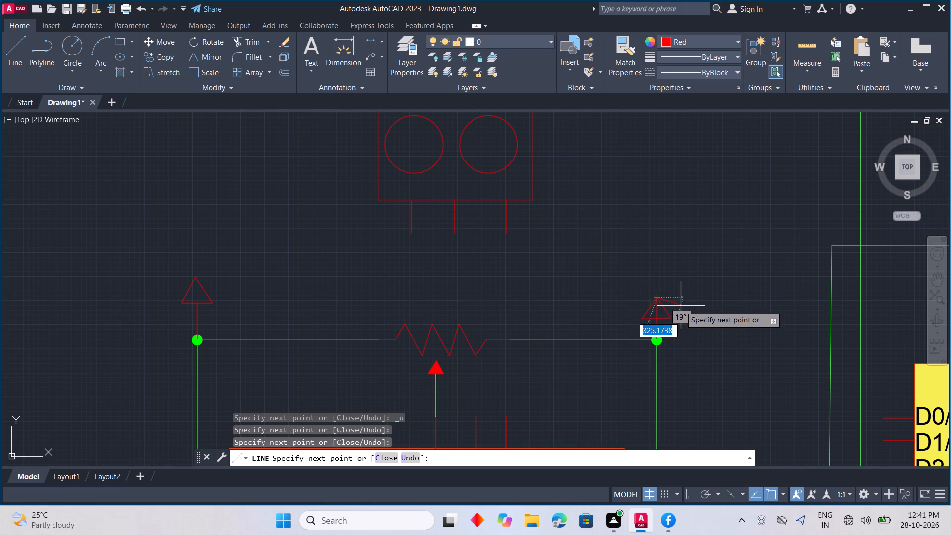
key("grave")
key("Escape")
key("Escape")
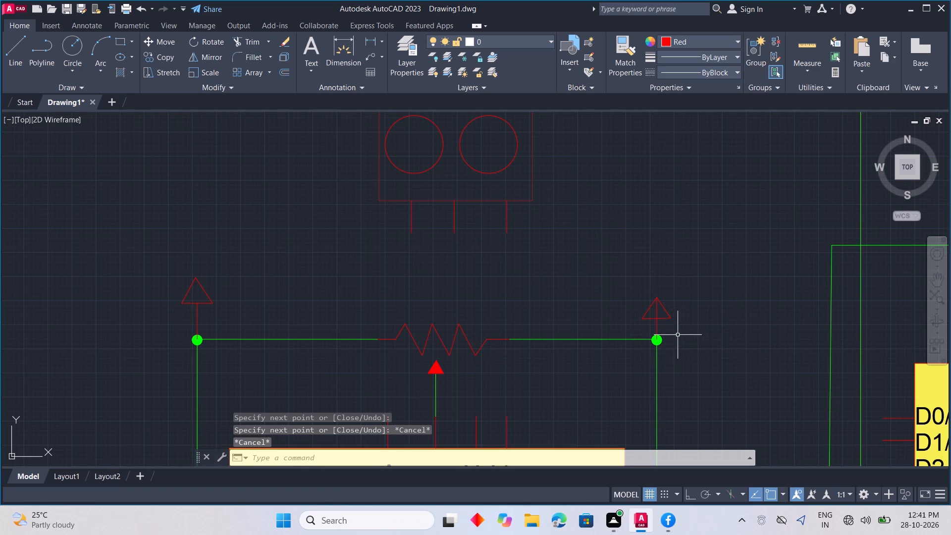
Trim away both halves of the VSS-side arrowhead's base, leaving only its two sloping sides and the vertical line.
scroll(676, 326, "up", 4)
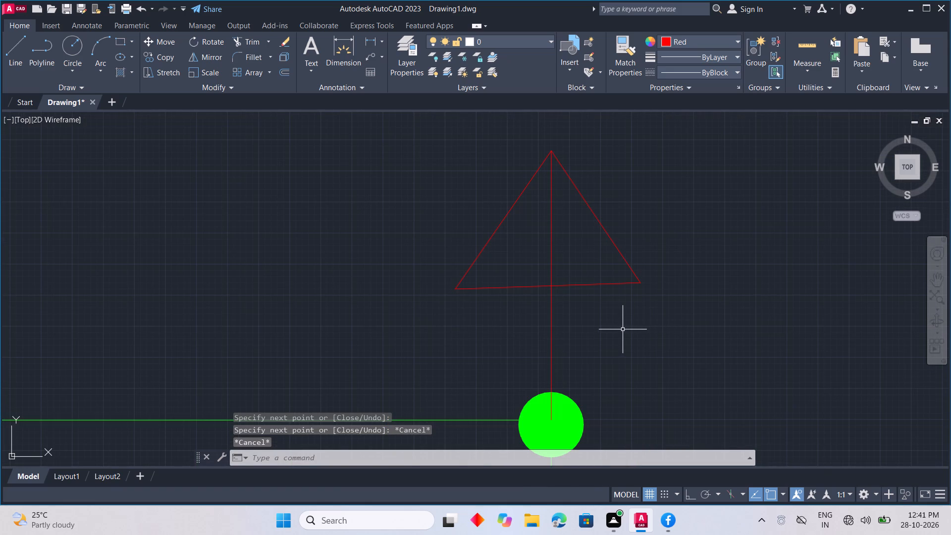
type("TR")
key("space")
left_click_drag(598, 273, 613, 335)
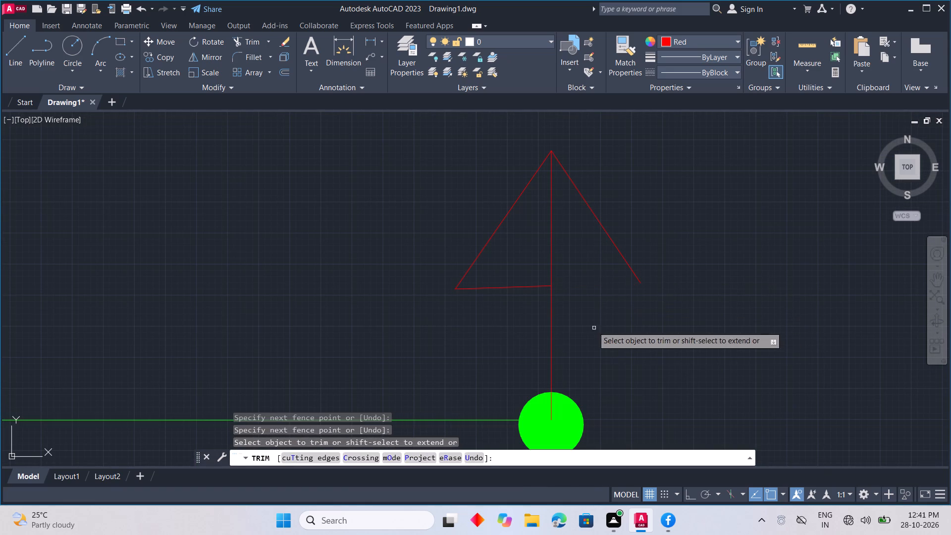
left_click_drag(525, 273, 509, 318)
scroll(739, 332, "down", 2)
key("F1")
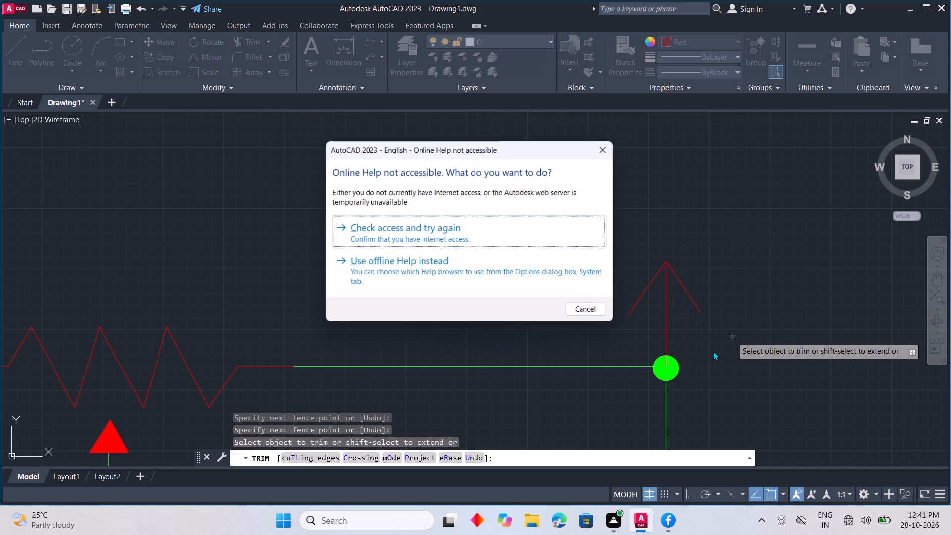
left_click(606, 151)
key("Escape")
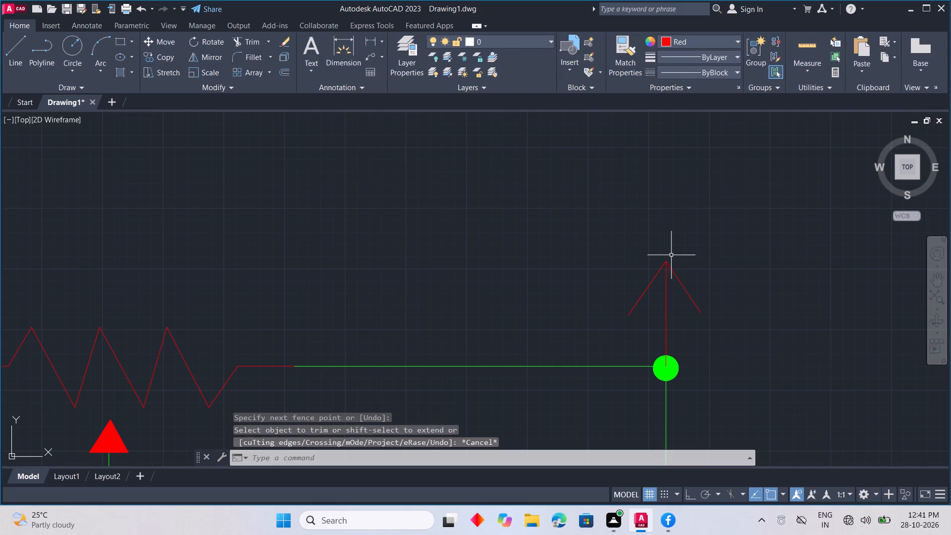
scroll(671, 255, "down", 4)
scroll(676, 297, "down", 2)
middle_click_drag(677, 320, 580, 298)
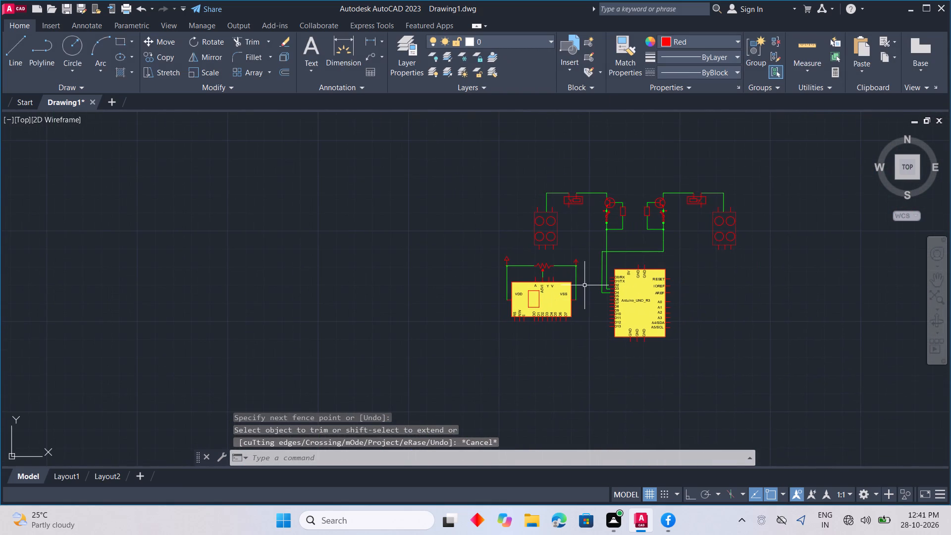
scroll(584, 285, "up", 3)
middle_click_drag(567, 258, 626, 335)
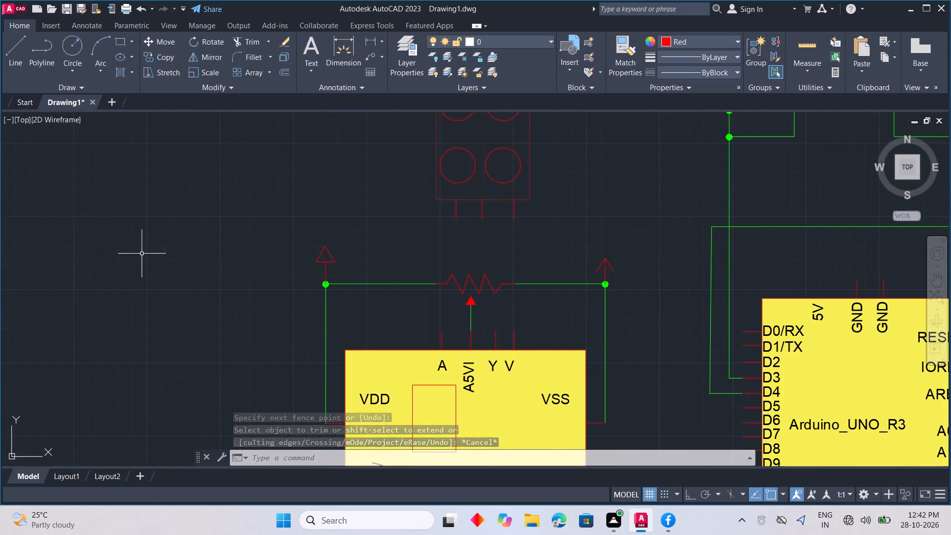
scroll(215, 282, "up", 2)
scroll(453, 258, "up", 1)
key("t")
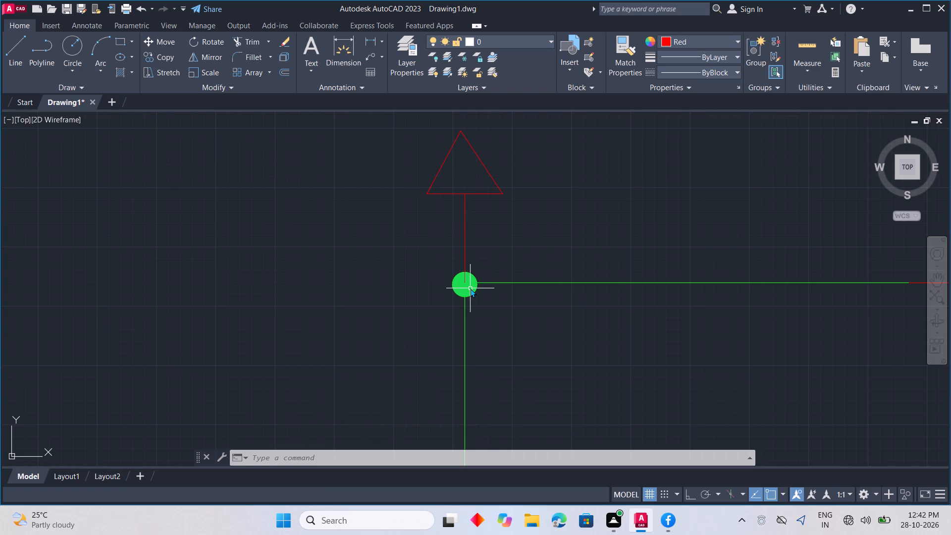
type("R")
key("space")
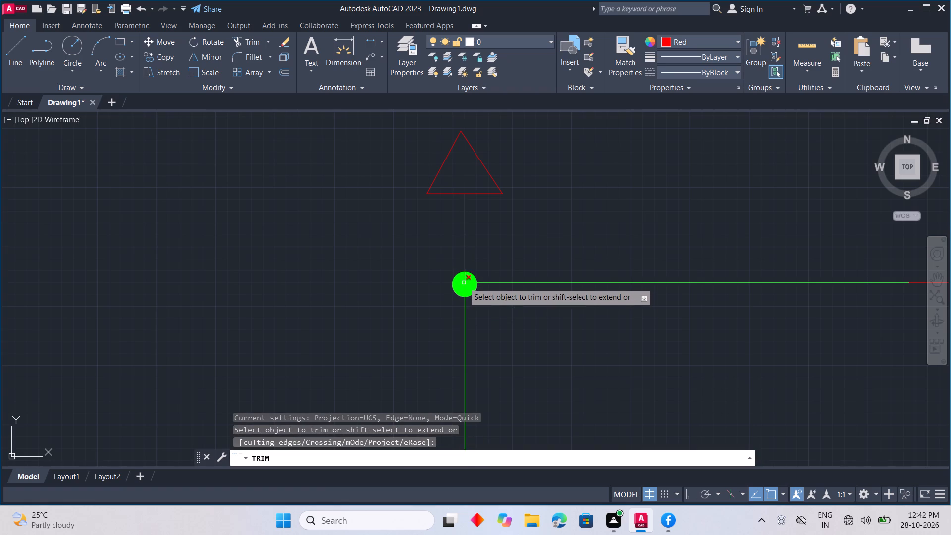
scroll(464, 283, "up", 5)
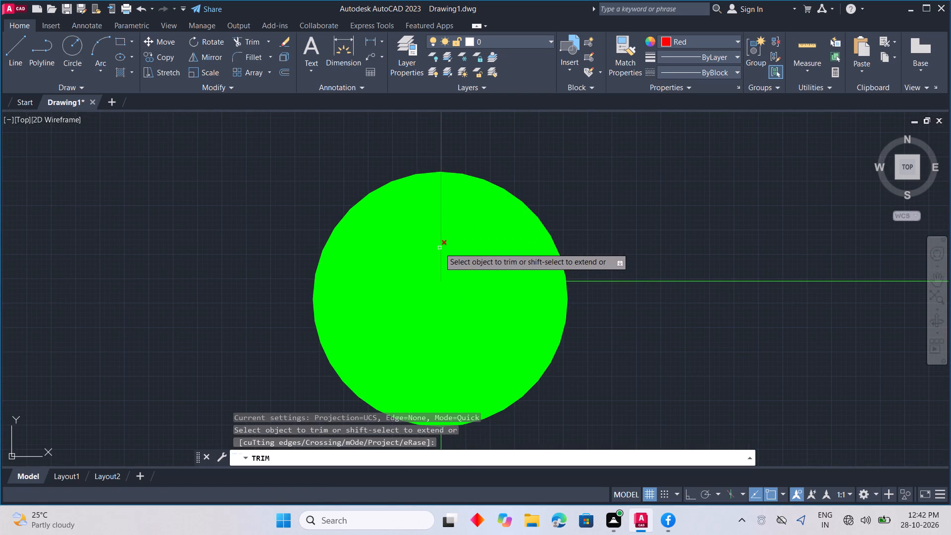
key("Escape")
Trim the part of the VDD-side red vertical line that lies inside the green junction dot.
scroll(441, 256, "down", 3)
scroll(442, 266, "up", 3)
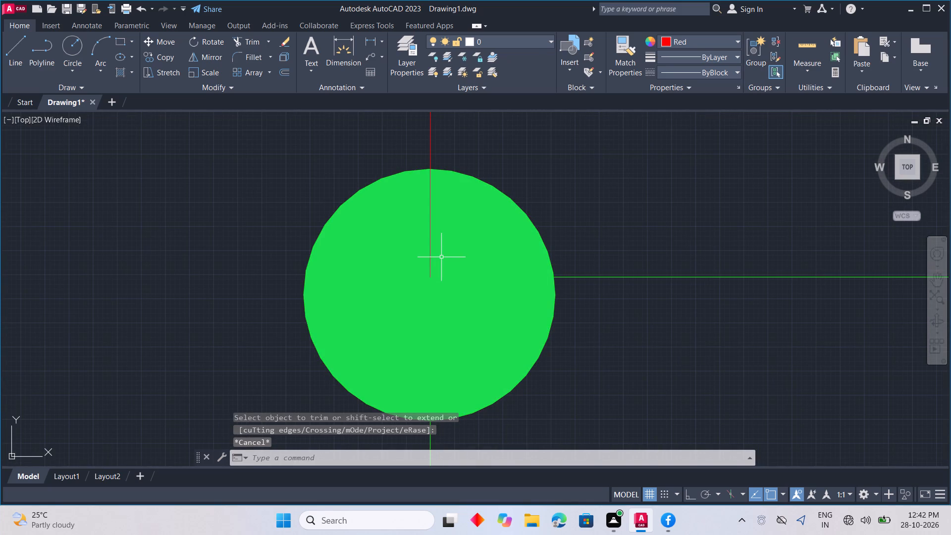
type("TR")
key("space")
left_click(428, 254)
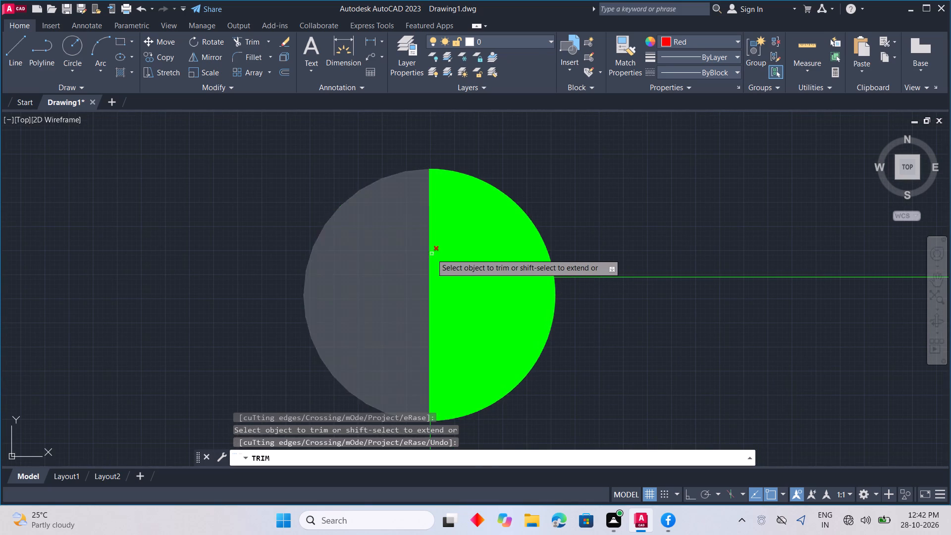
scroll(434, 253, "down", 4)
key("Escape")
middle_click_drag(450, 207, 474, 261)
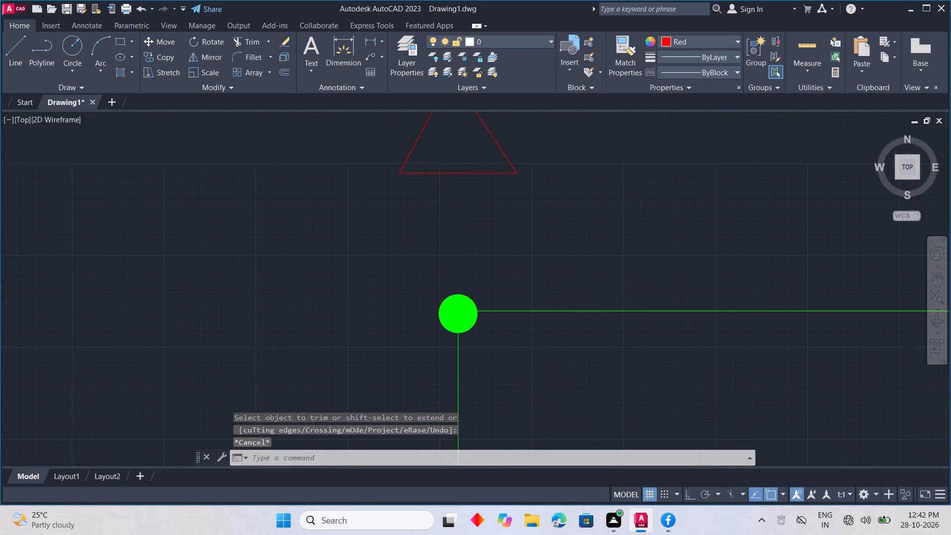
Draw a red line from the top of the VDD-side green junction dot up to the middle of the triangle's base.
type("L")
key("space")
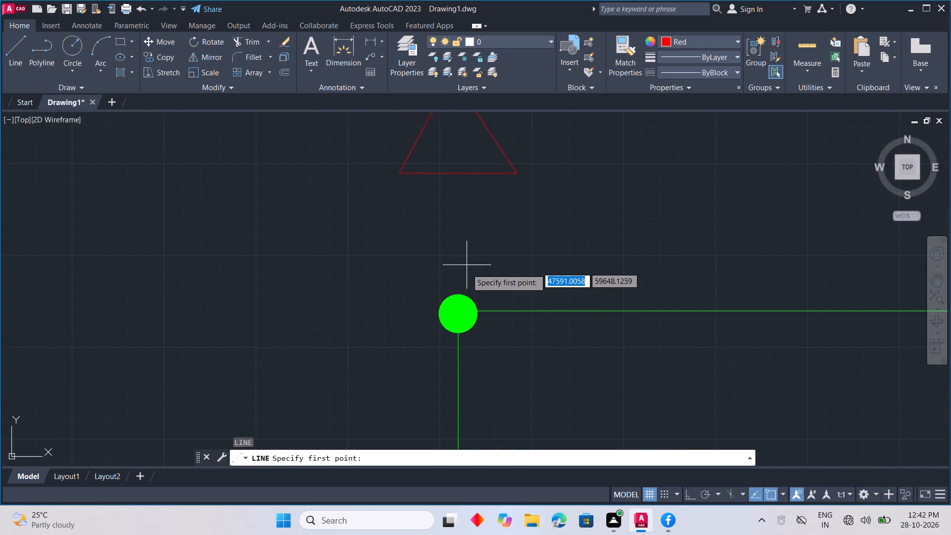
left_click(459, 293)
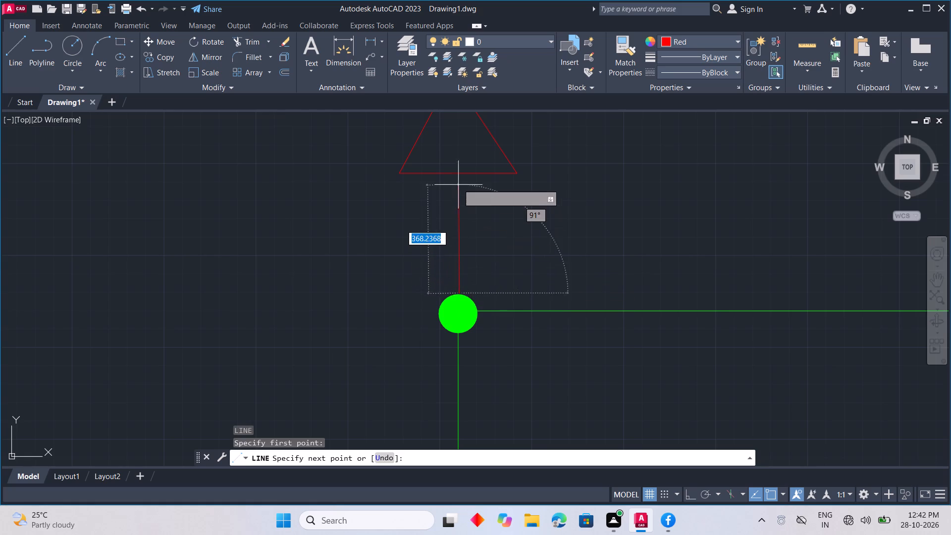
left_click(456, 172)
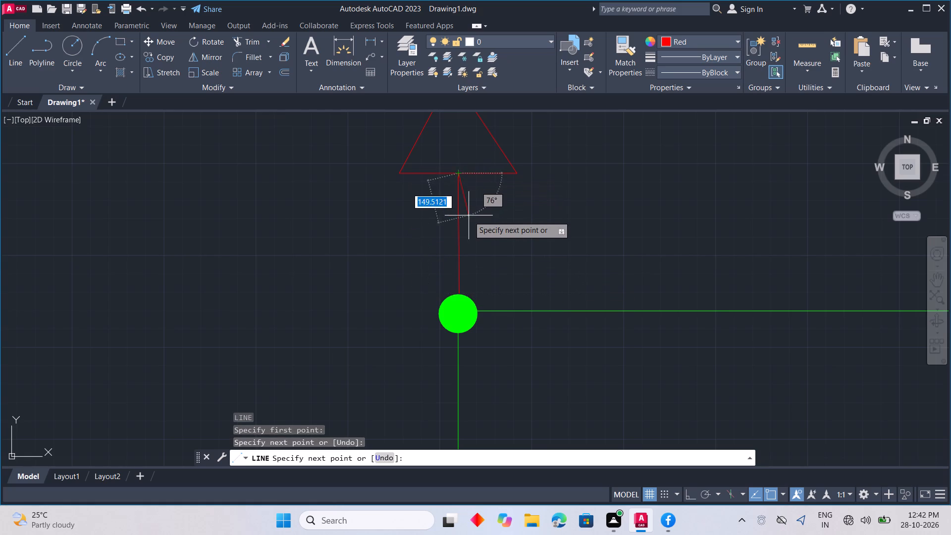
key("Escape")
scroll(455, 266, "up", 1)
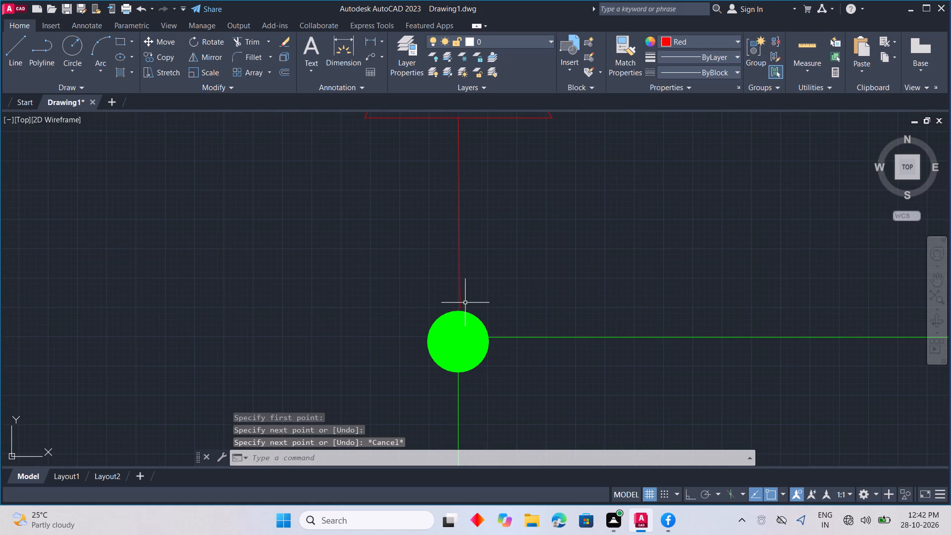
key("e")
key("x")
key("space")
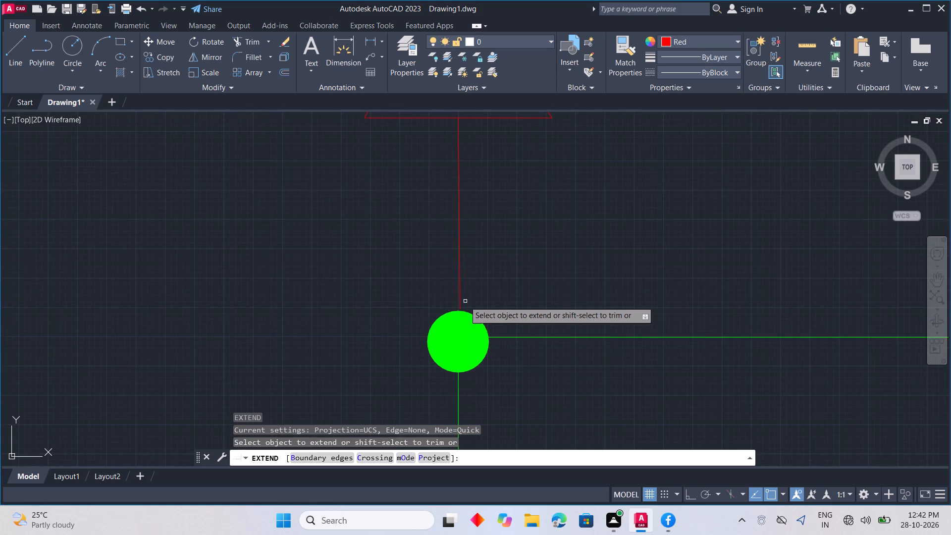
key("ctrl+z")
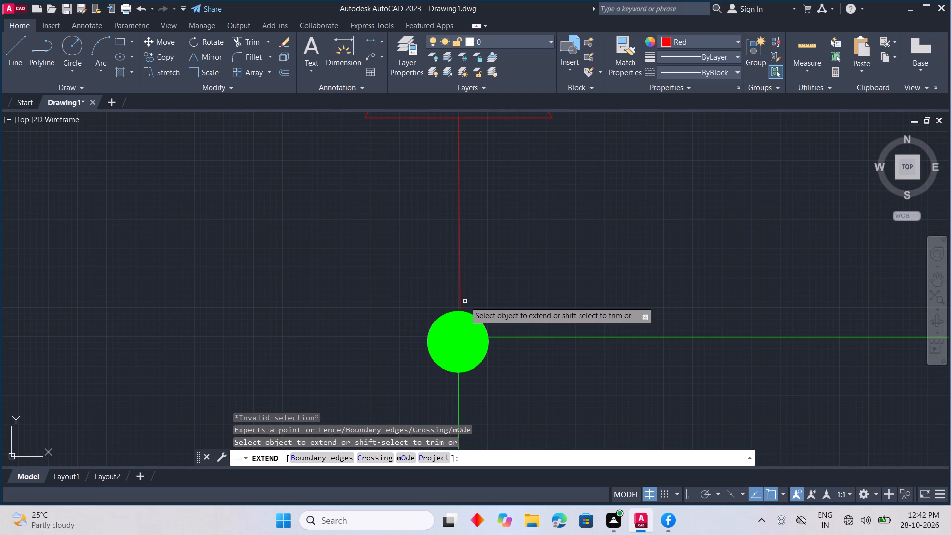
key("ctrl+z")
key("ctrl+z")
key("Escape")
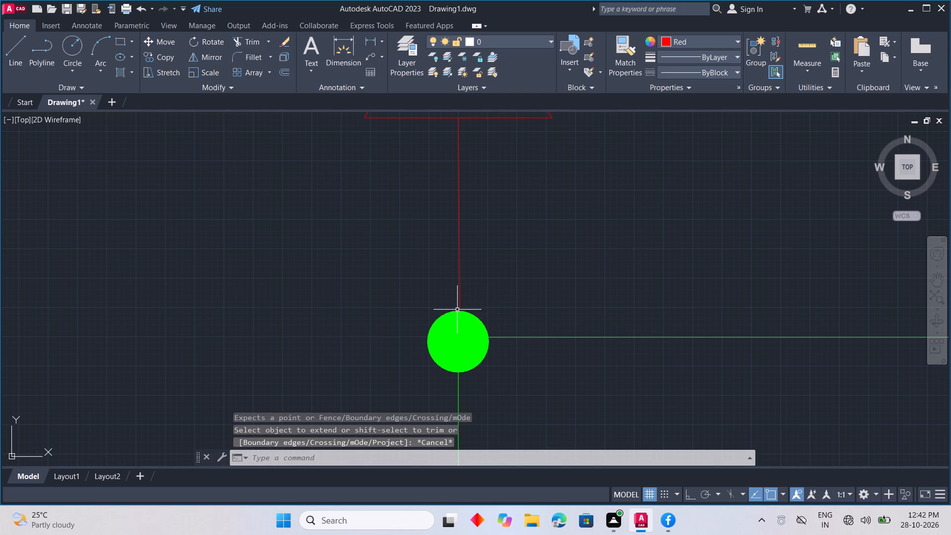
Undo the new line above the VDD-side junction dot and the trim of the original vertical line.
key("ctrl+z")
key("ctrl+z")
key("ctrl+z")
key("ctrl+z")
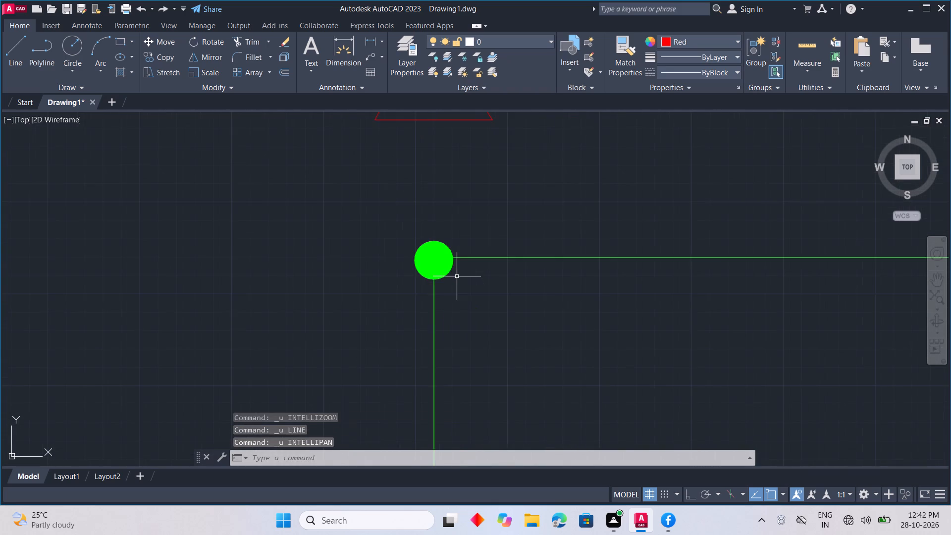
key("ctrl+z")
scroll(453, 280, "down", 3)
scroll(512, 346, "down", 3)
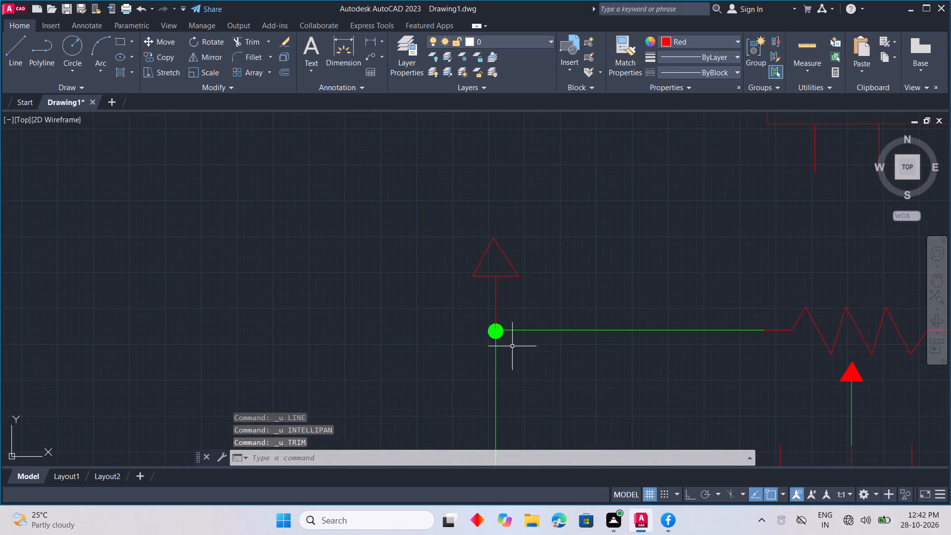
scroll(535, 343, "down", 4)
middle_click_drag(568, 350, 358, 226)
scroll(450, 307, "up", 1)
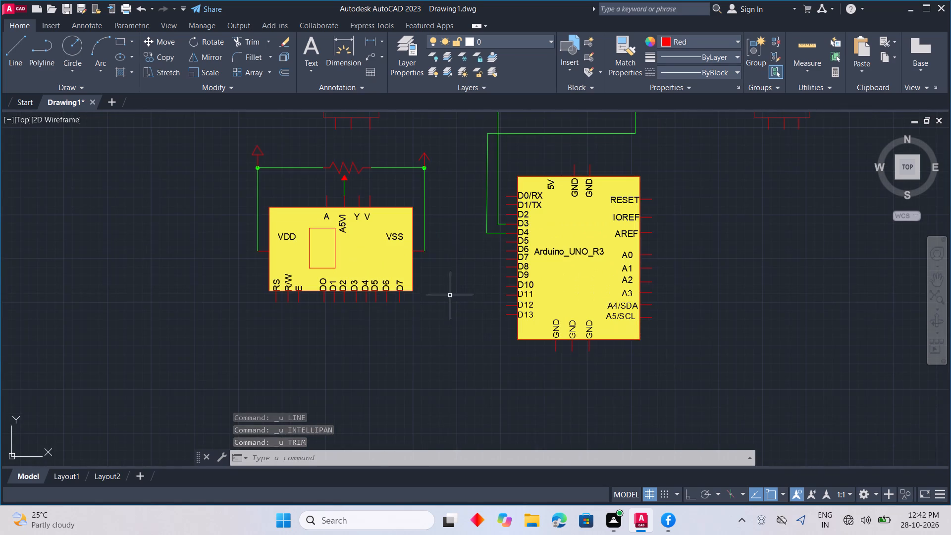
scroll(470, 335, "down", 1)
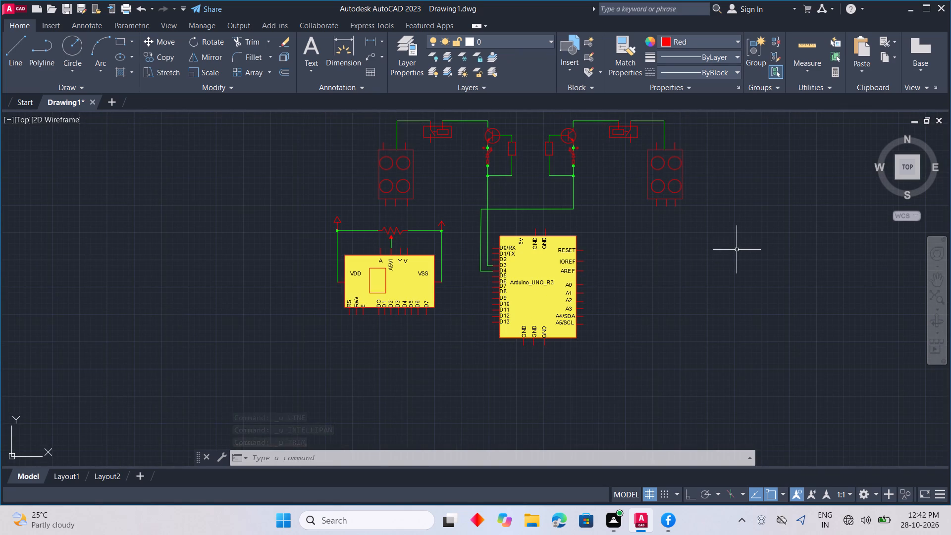
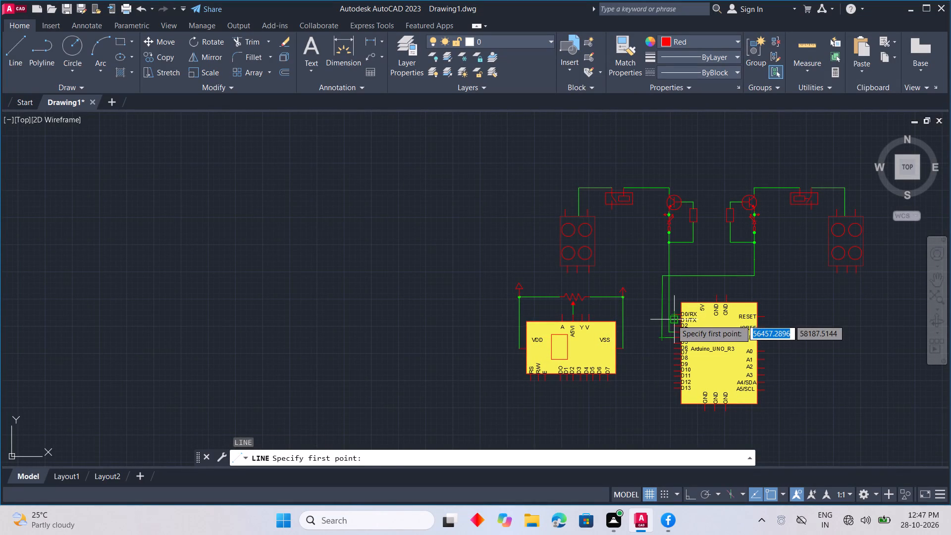
Set the current drawing colour to green.
left_click(672, 320)
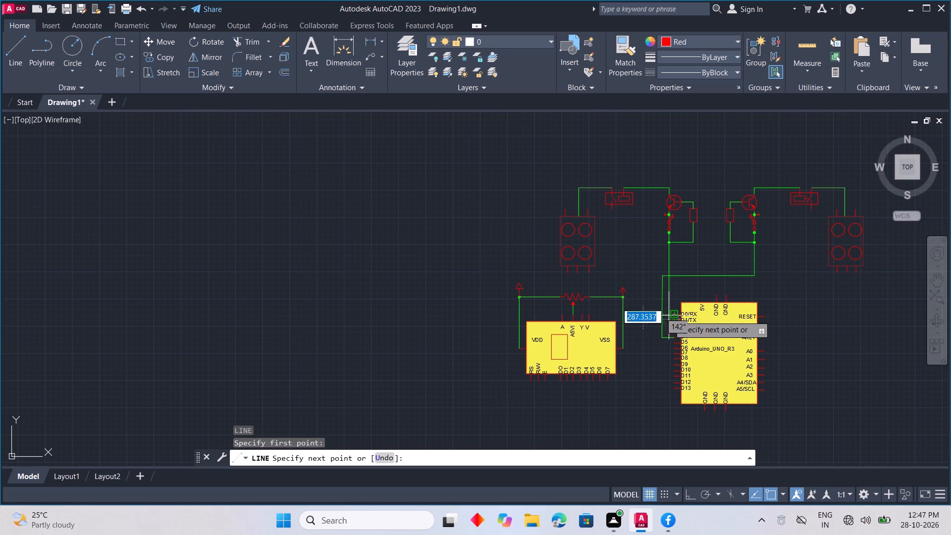
key("Escape")
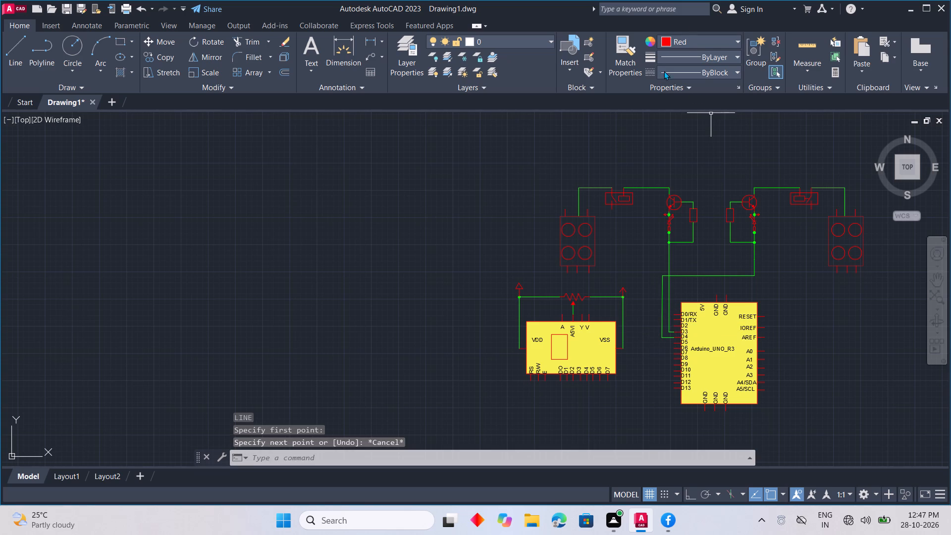
left_click(689, 37)
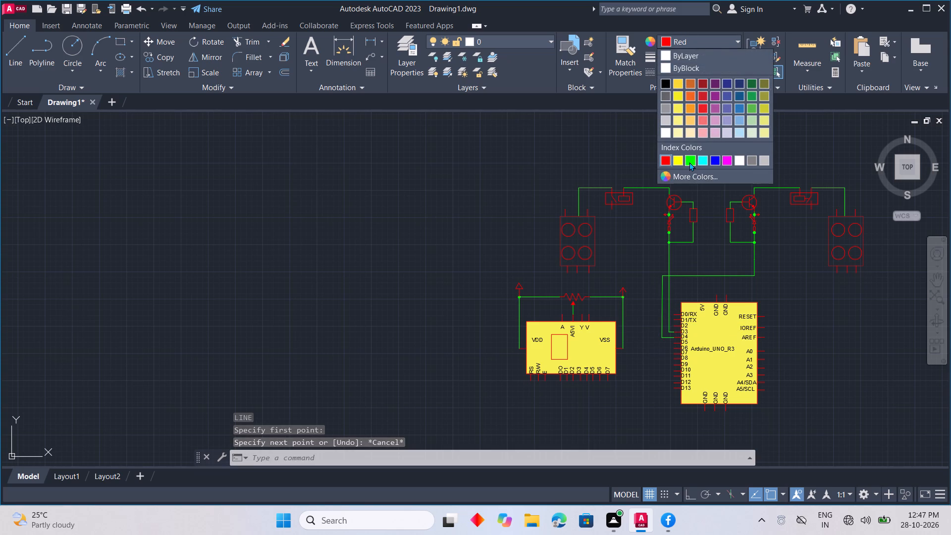
left_click(689, 162)
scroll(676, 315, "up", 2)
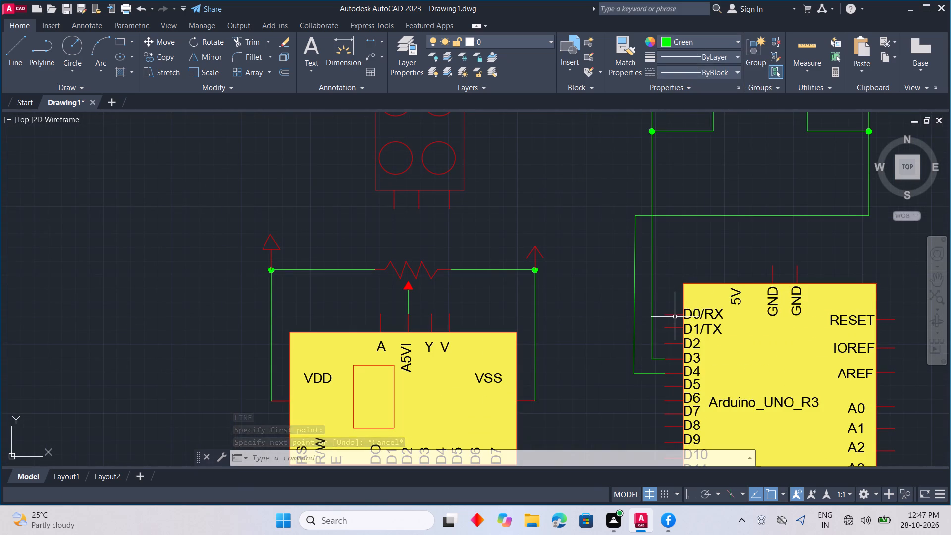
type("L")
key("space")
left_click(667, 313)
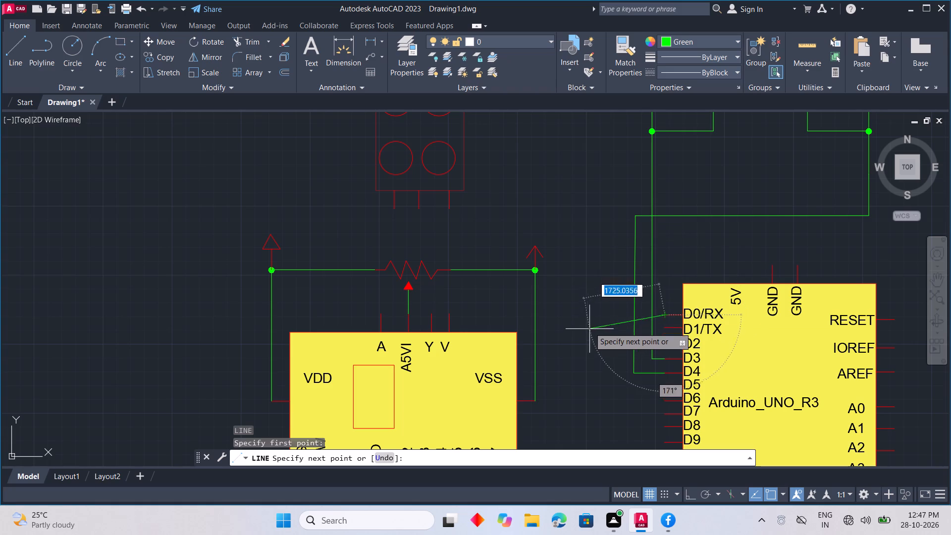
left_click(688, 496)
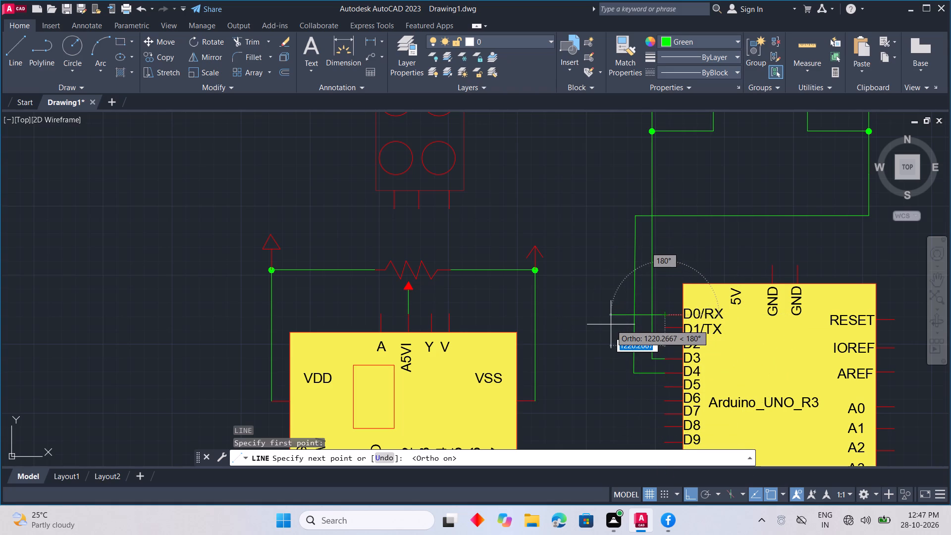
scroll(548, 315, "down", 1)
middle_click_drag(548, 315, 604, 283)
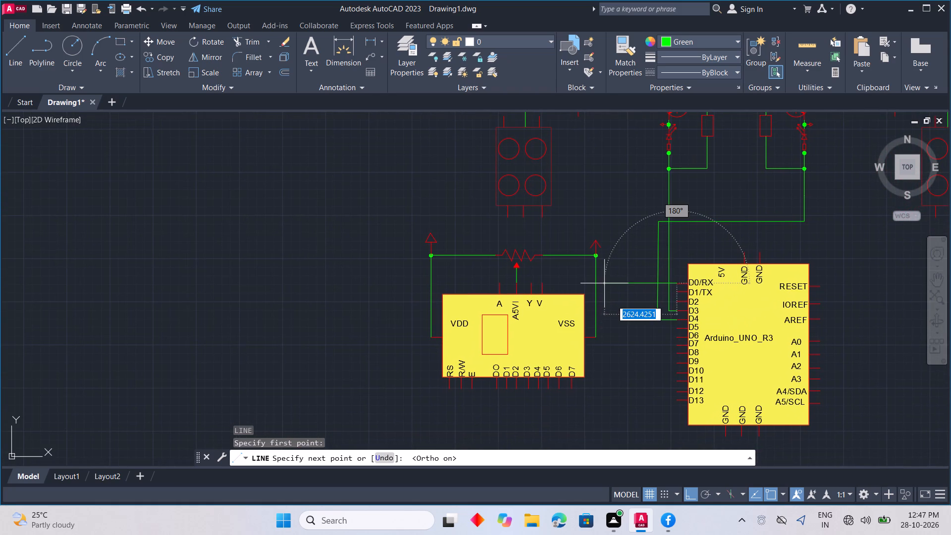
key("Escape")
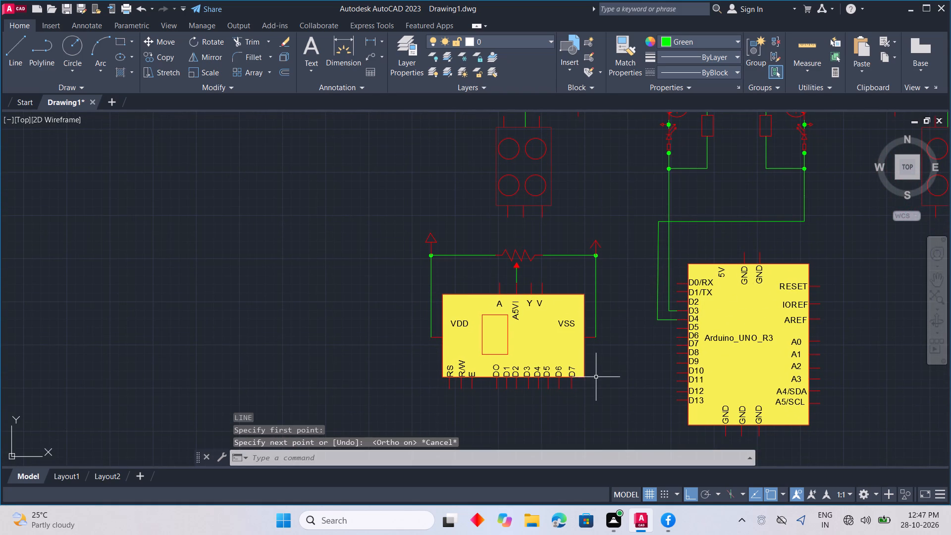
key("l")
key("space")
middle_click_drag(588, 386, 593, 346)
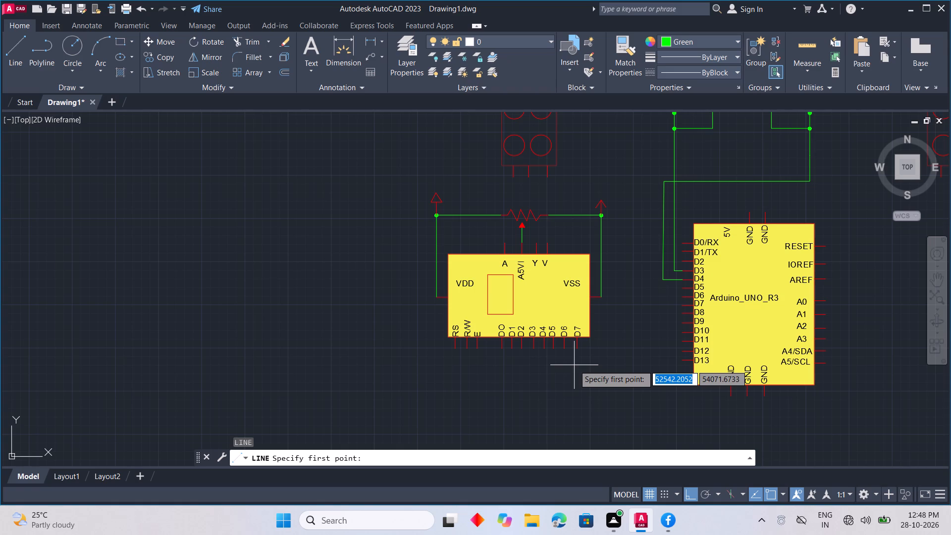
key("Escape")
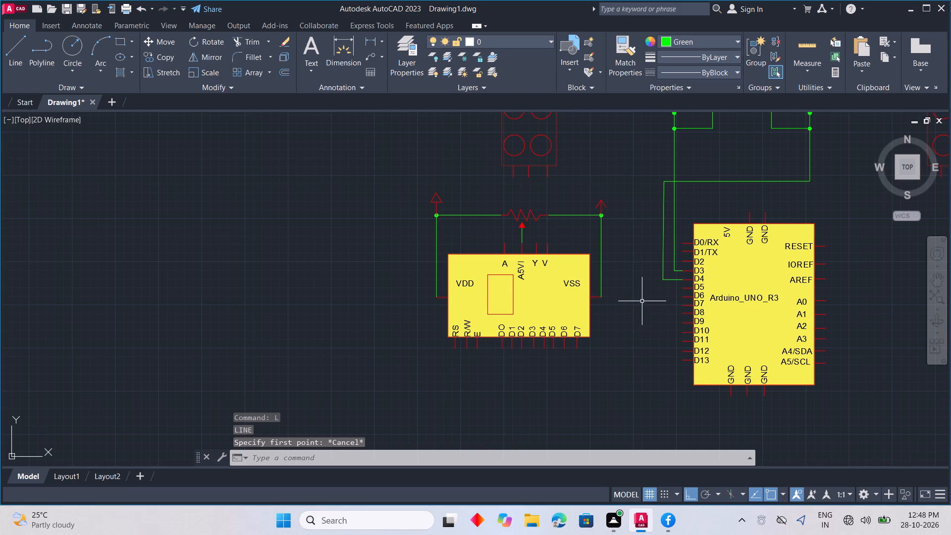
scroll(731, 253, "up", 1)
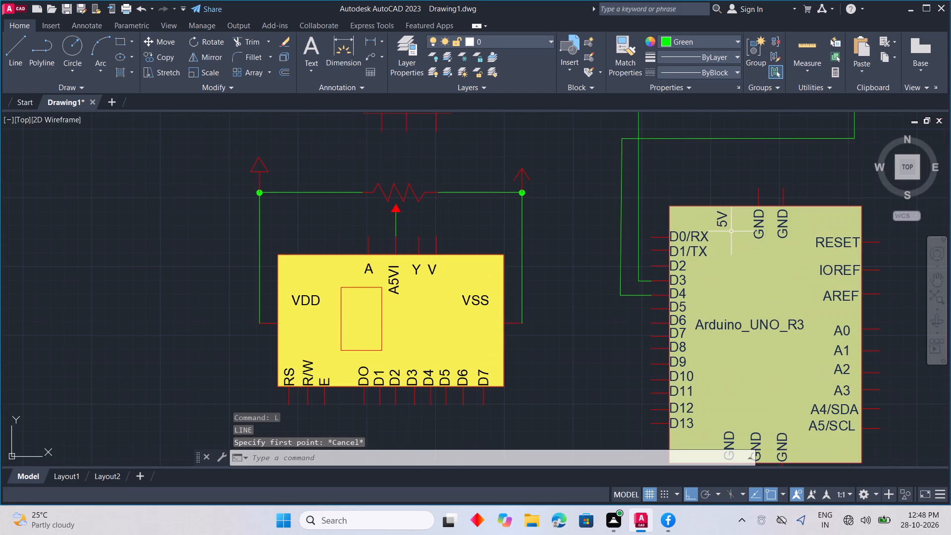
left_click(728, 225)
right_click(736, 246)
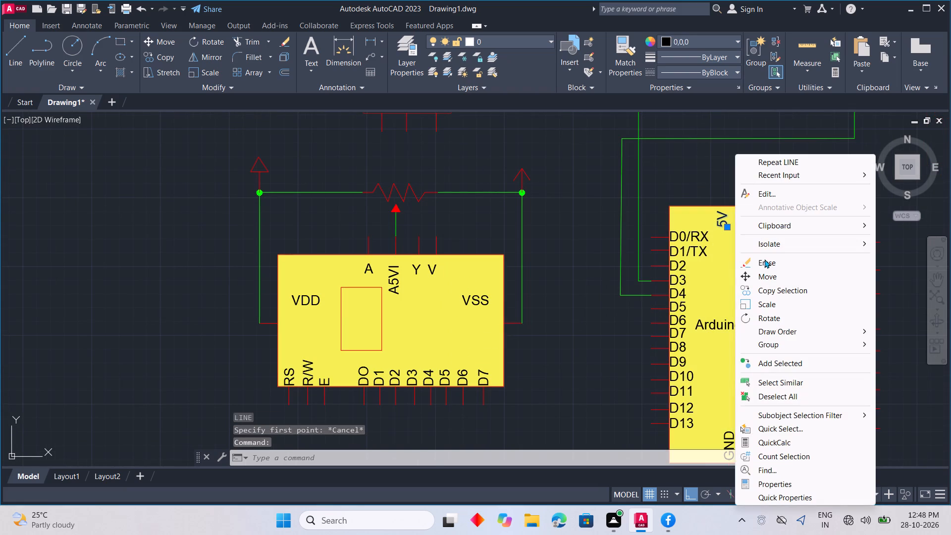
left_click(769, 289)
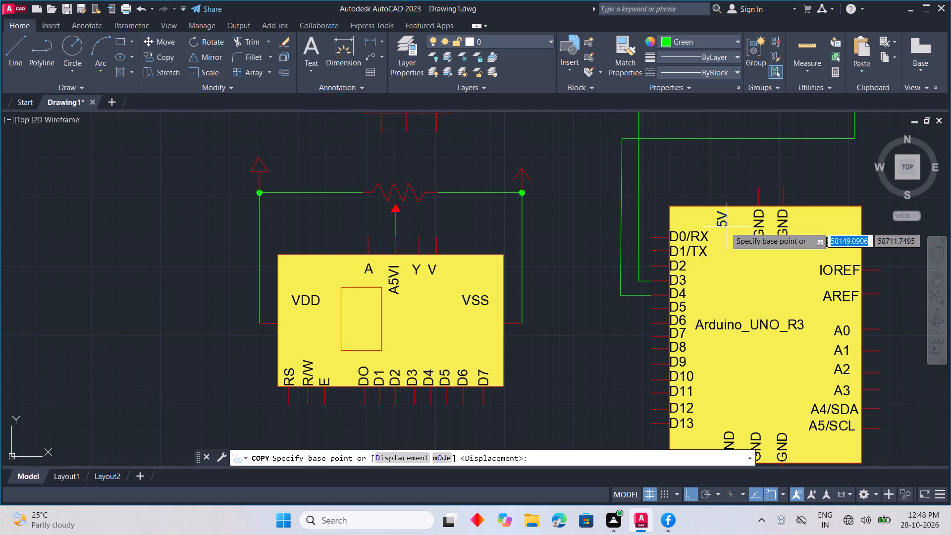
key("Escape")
Copy the display module's "A" label to just above the Arduino's D0/RX pin line, with Ortho off.
left_click(370, 272)
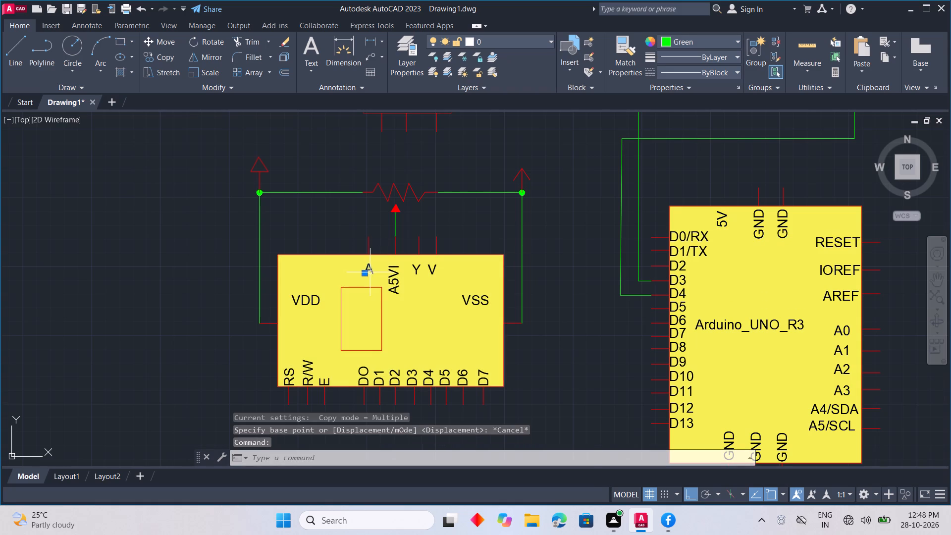
right_click(454, 315)
left_click_drag(497, 291, 490, 293)
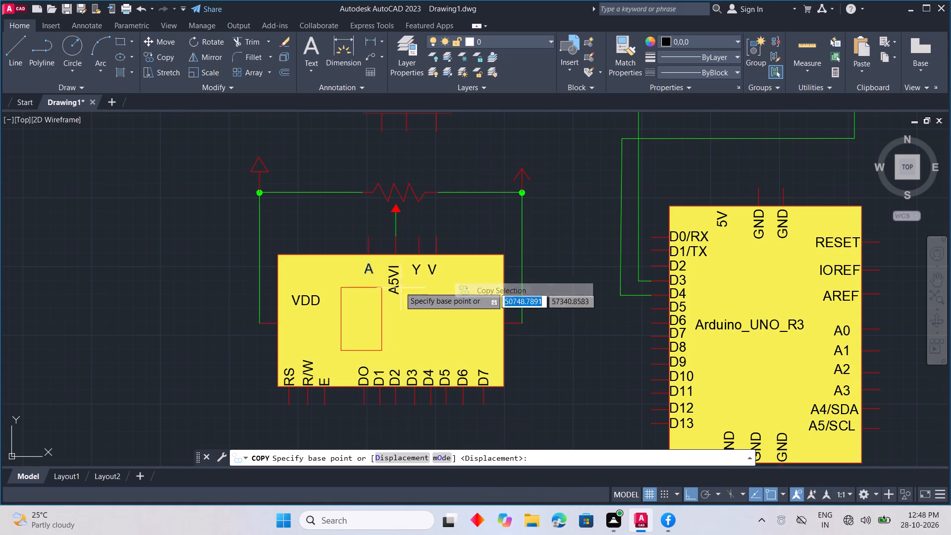
left_click(373, 274)
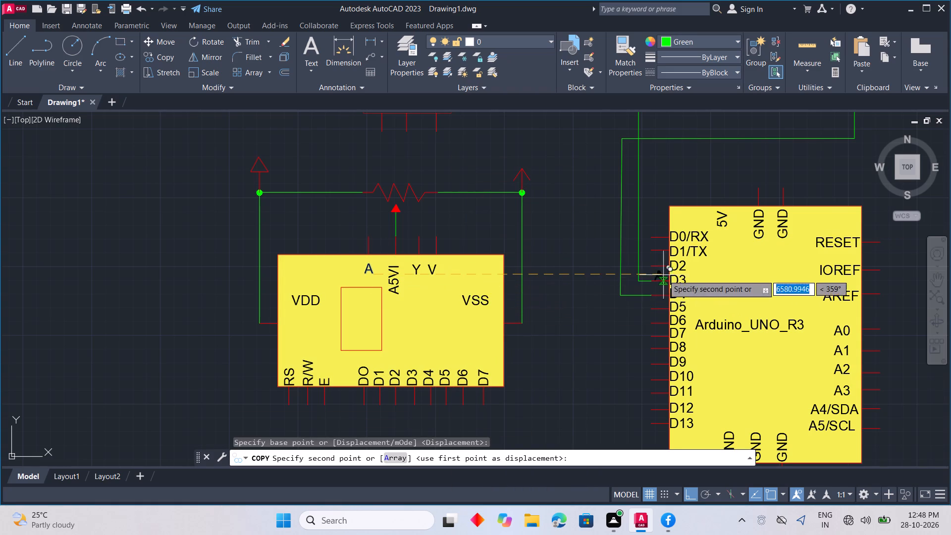
scroll(664, 261, "up", 3)
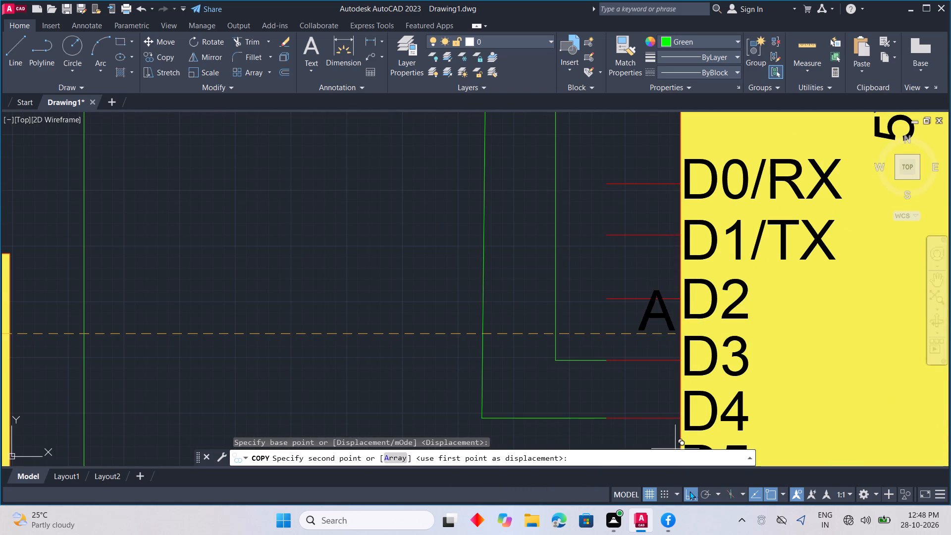
left_click(689, 491)
middle_click_drag(656, 228, 677, 397)
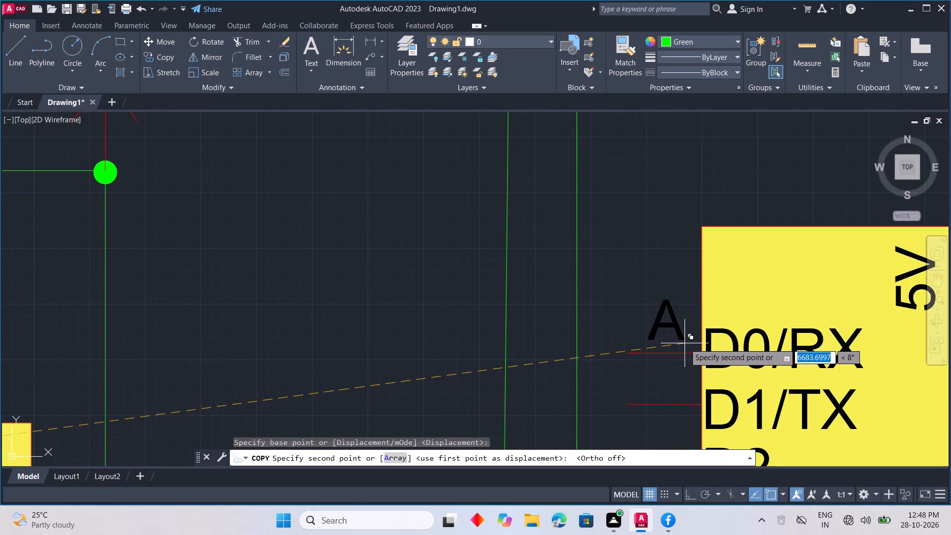
left_click(686, 347)
key("Escape")
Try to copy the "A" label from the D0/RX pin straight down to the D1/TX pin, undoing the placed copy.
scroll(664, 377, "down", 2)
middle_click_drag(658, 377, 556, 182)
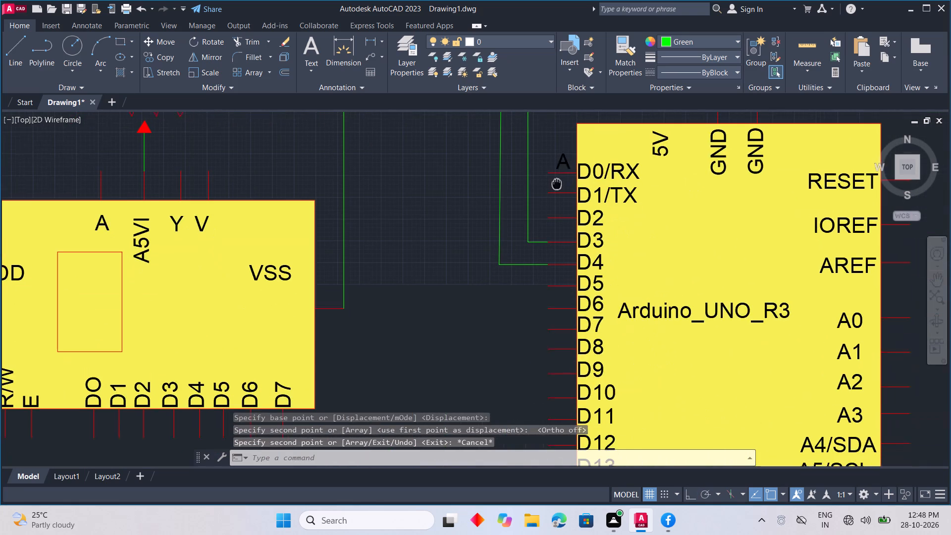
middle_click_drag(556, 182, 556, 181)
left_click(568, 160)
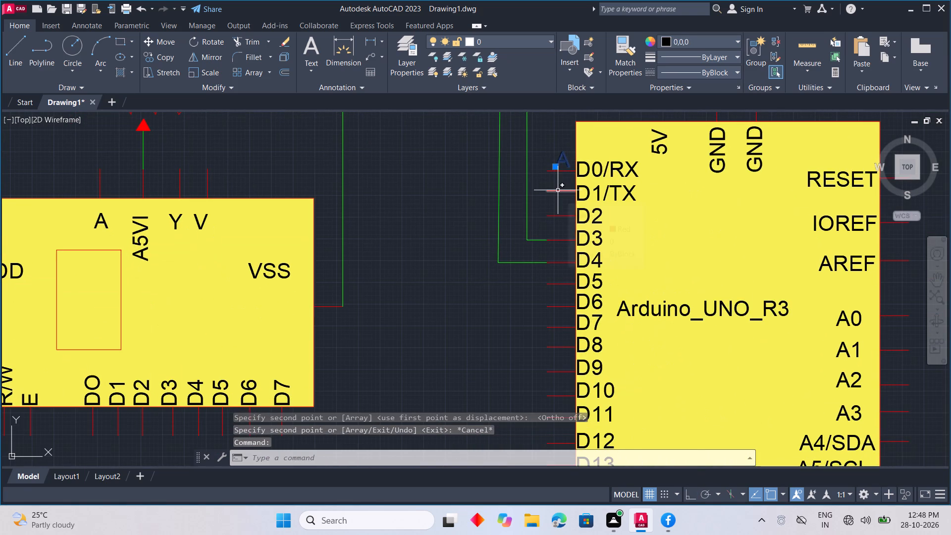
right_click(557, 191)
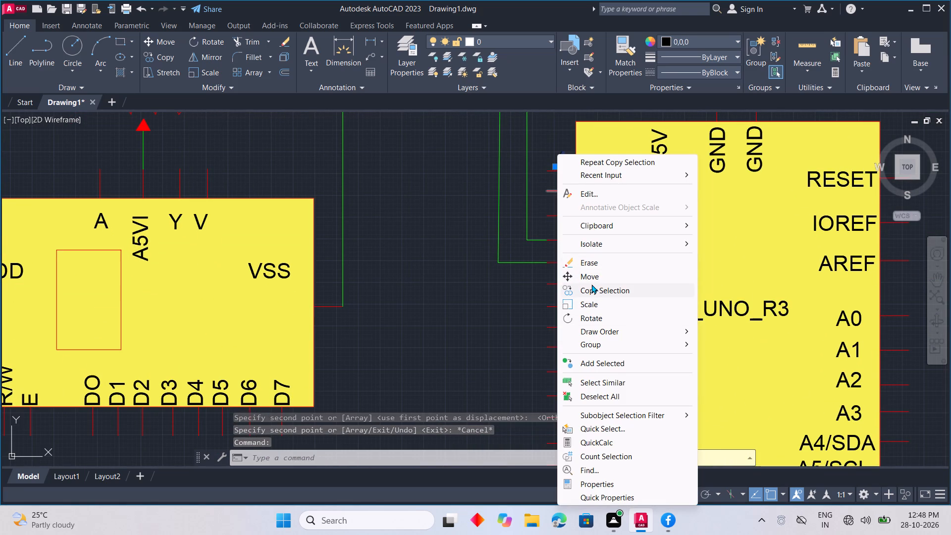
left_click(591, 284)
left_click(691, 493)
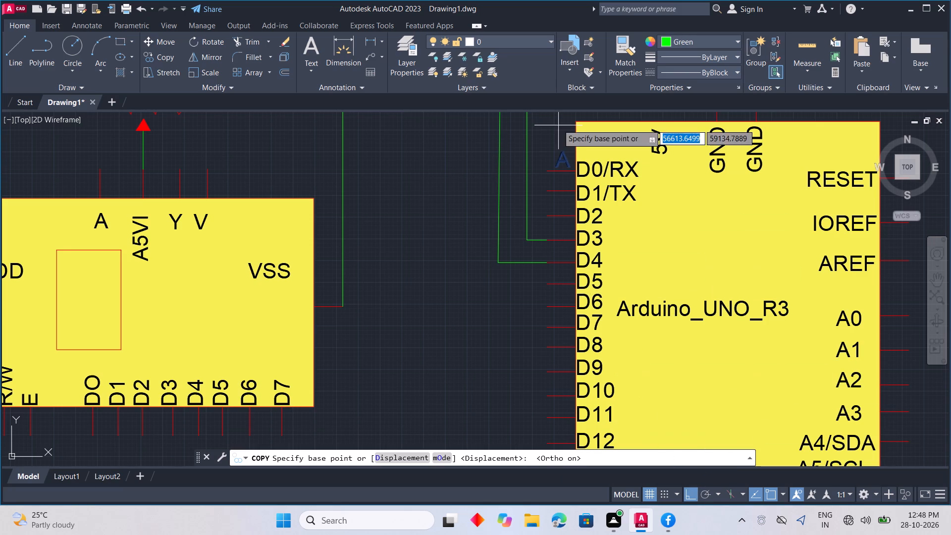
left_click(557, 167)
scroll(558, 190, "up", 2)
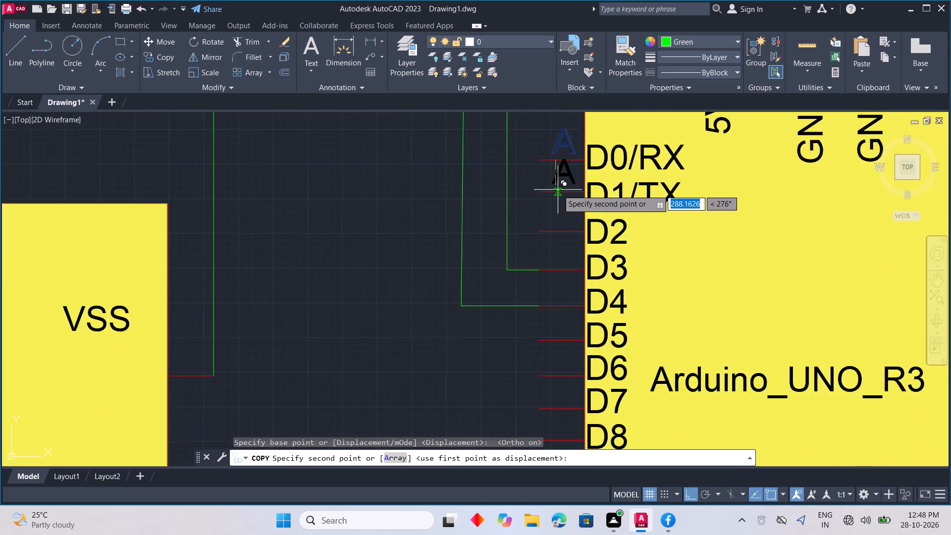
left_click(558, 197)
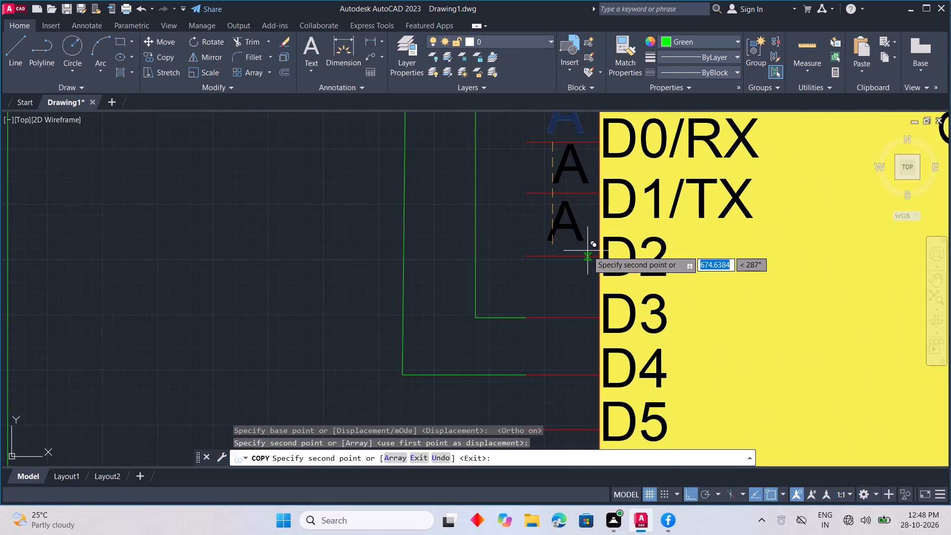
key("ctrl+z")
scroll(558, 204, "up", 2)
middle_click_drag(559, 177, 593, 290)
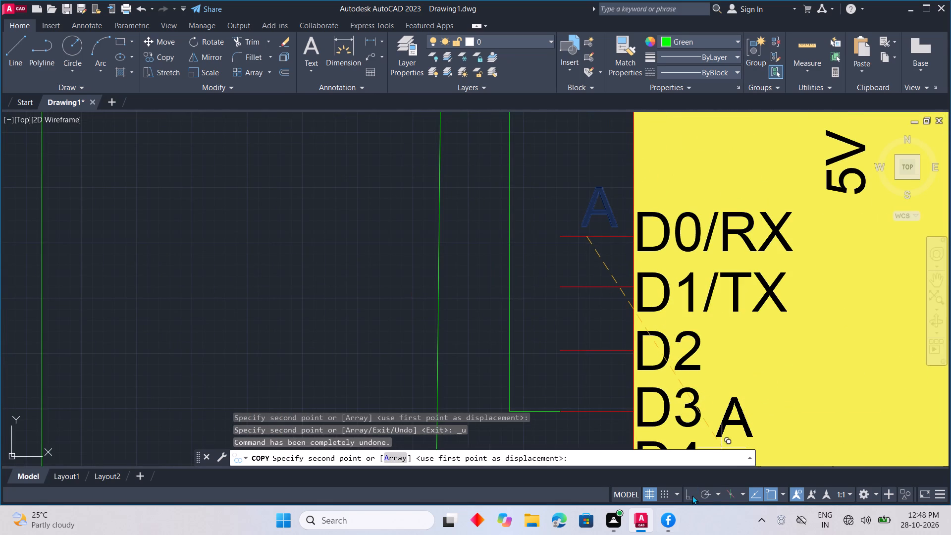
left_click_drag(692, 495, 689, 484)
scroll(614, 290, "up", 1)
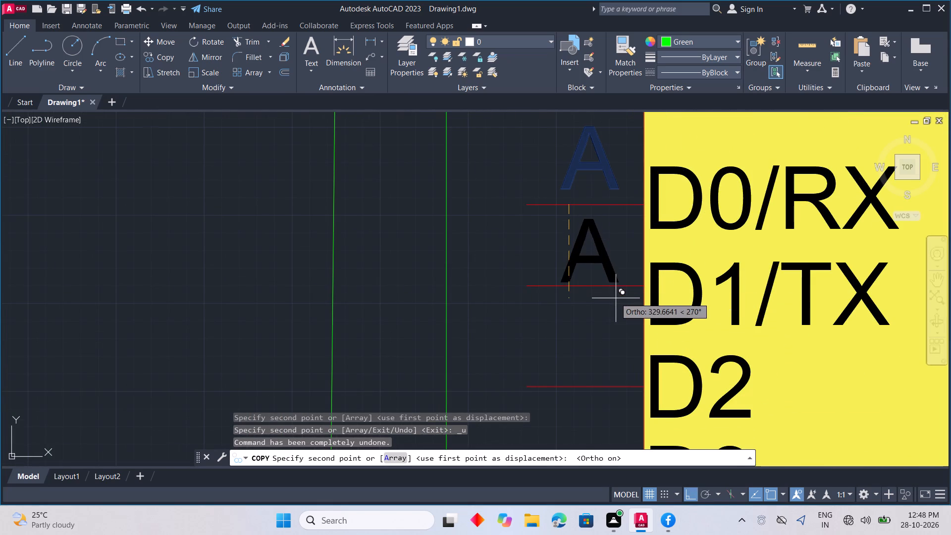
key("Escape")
Move the red D1/TX pin line slightly straight down to the middle of its D1/TX label.
left_click(616, 284)
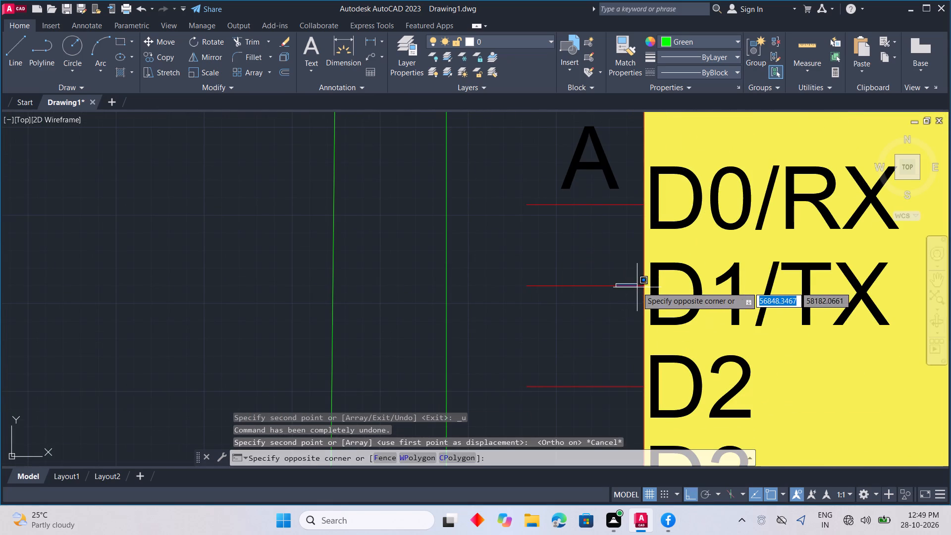
key("Escape")
left_click(637, 286)
left_click(643, 287)
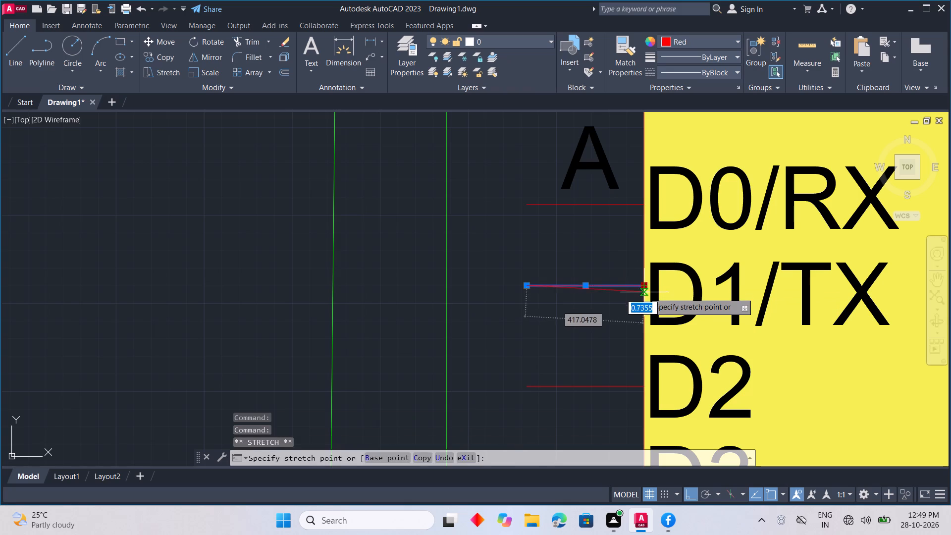
key("Escape")
right_click(636, 275)
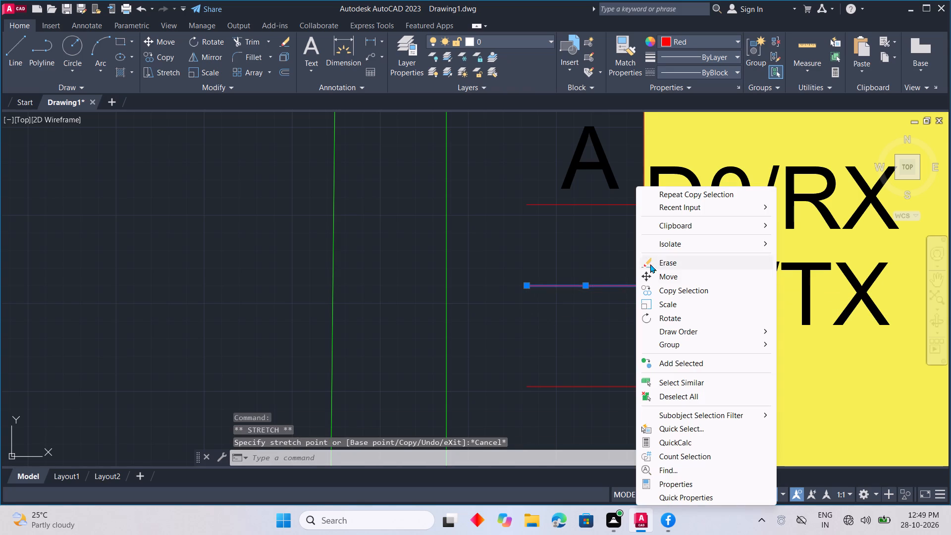
left_click(660, 273)
left_click(640, 283)
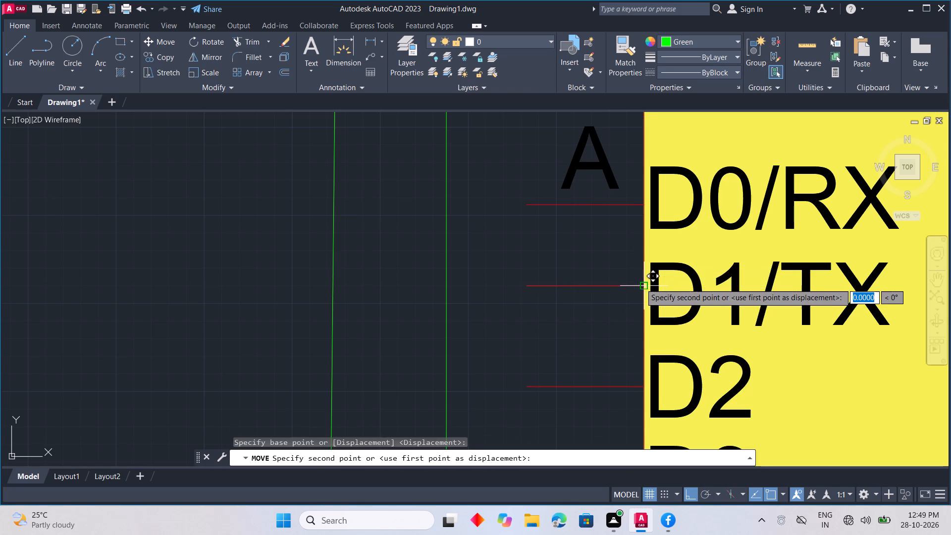
left_click(640, 297)
key("Escape")
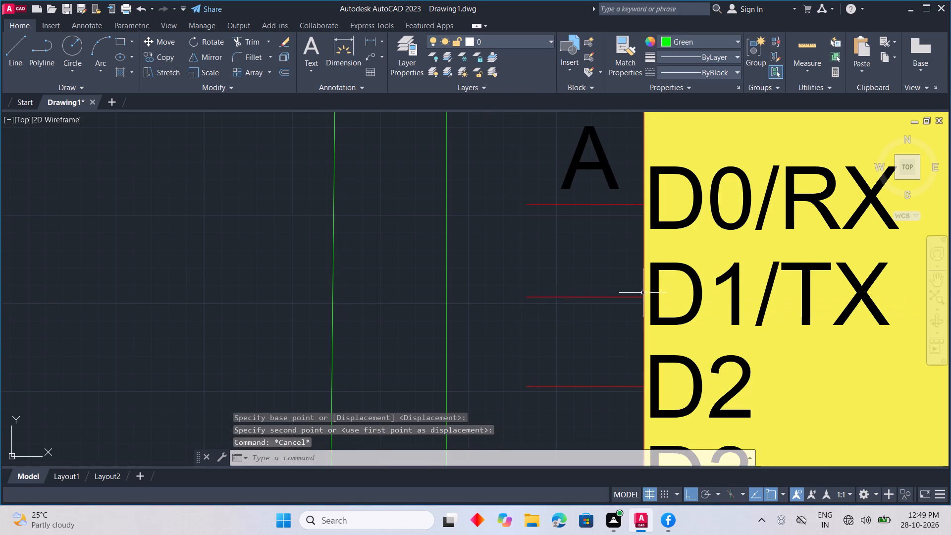
Copy the "A" label at the D0/RX pin straight down to just above the D1/TX, D2, D3 and D4 pin lines.
left_click(604, 178)
right_click(599, 224)
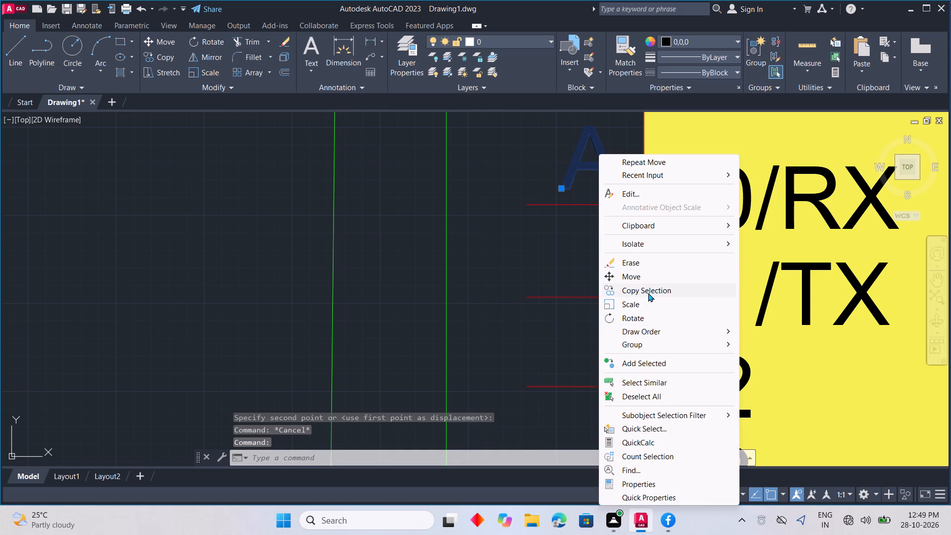
left_click(649, 290)
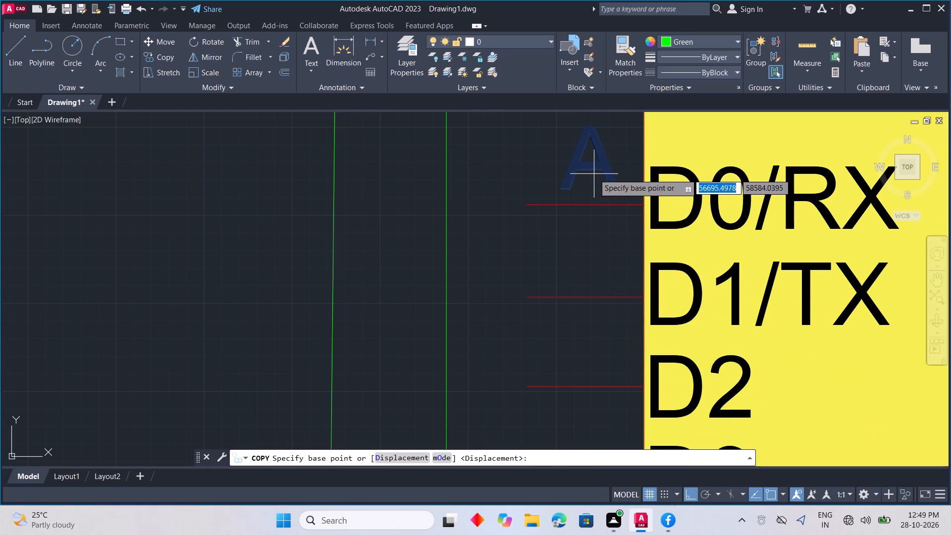
middle_click_drag(604, 213, 610, 241)
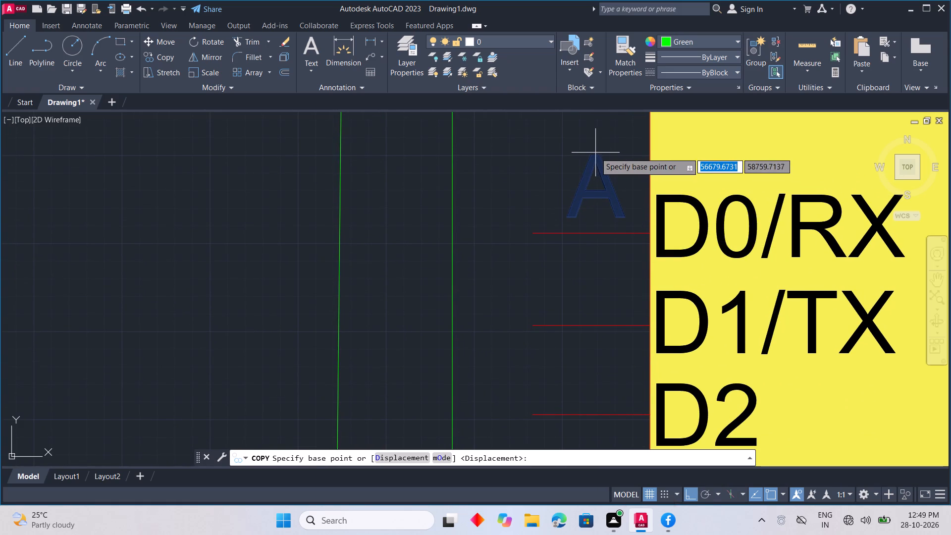
left_click(595, 155)
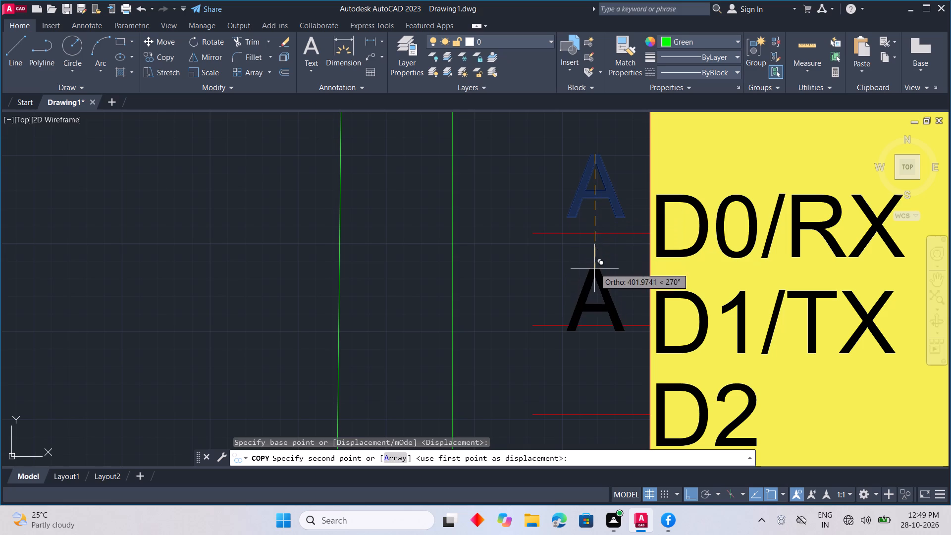
left_click(596, 254)
middle_click_drag(588, 314, 590, 314)
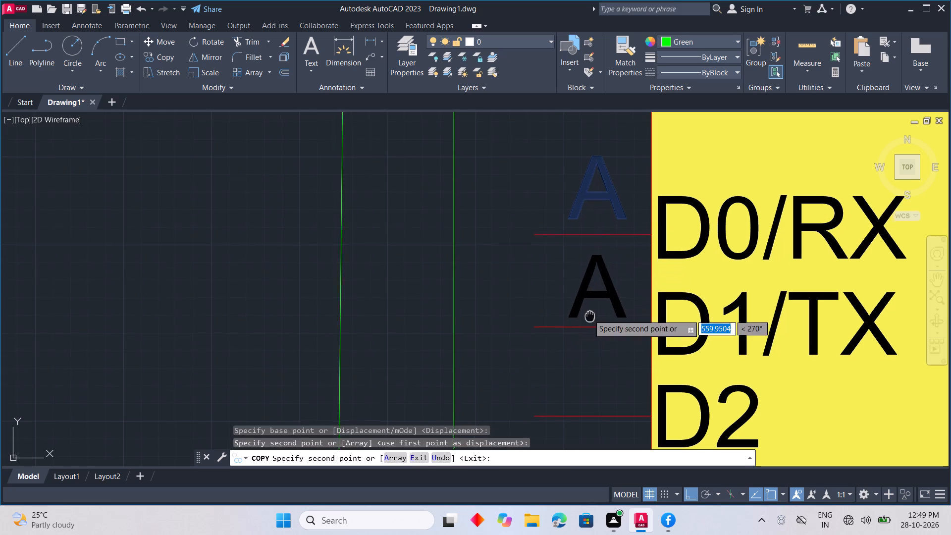
middle_click_drag(590, 314, 593, 201)
left_click(598, 235)
middle_click_drag(608, 305, 609, 265)
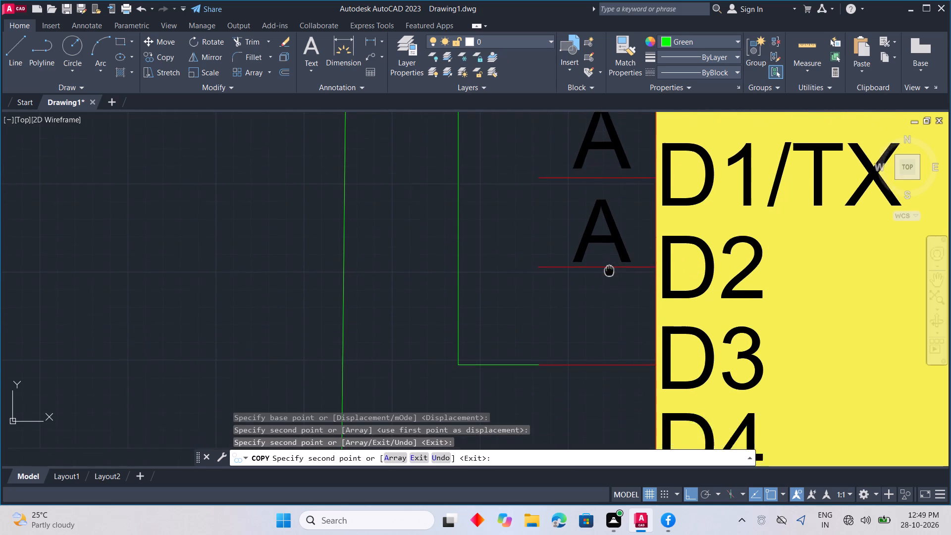
middle_click_drag(609, 265, 609, 210)
left_click(606, 235)
middle_click_drag(605, 284, 606, 200)
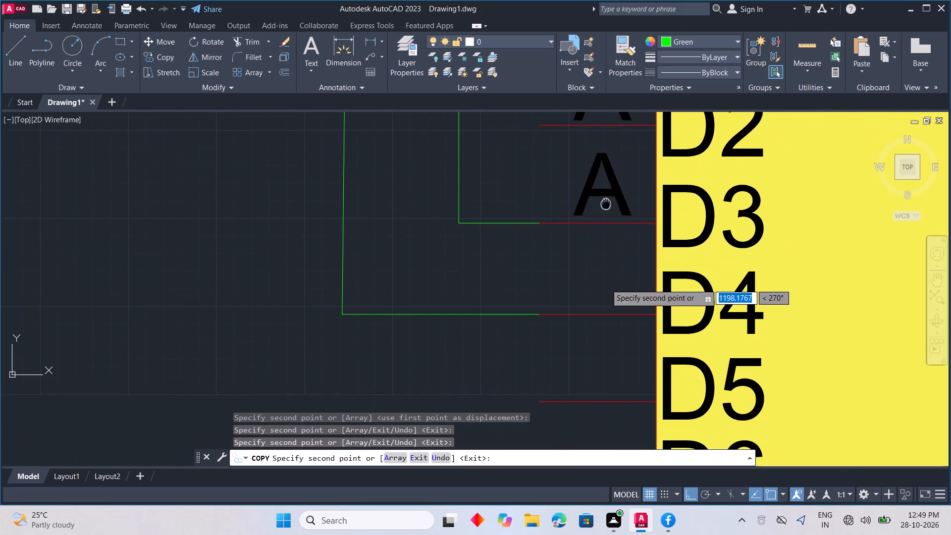
middle_click_drag(606, 200, 607, 197)
left_click(608, 236)
Place further "A" copies straight down, just above the D5, D6, D7 and D8 pin lines.
middle_click_drag(597, 300, 614, 186)
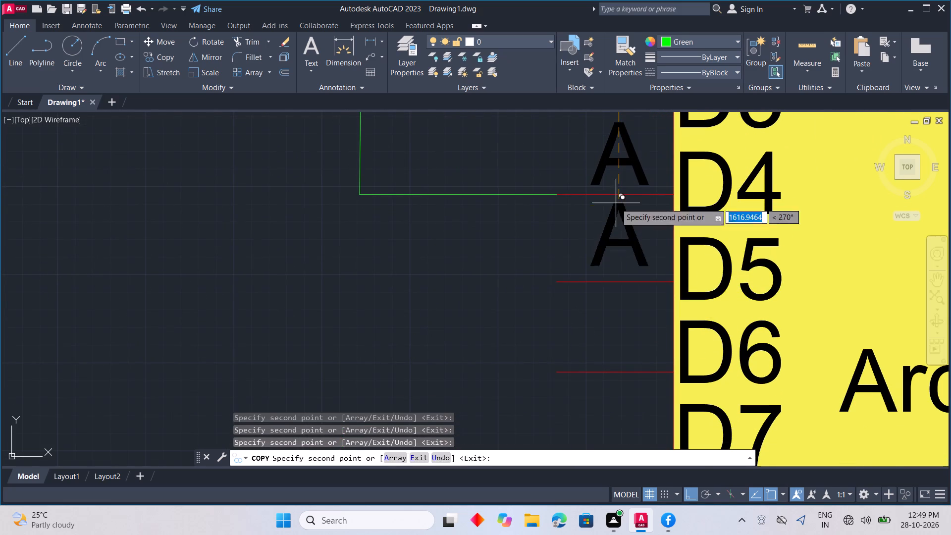
left_click(619, 214)
middle_click_drag(606, 285, 614, 207)
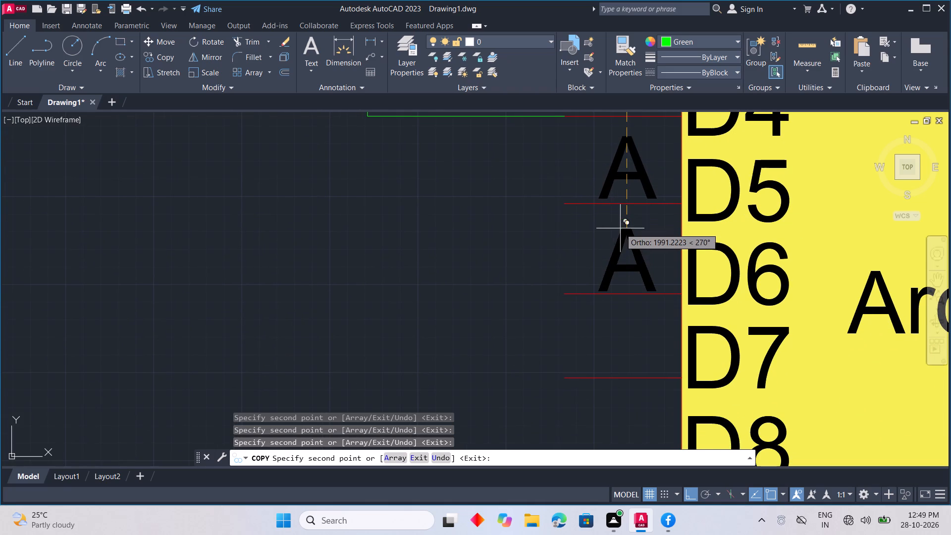
left_click(620, 228)
middle_click_drag(608, 295, 622, 189)
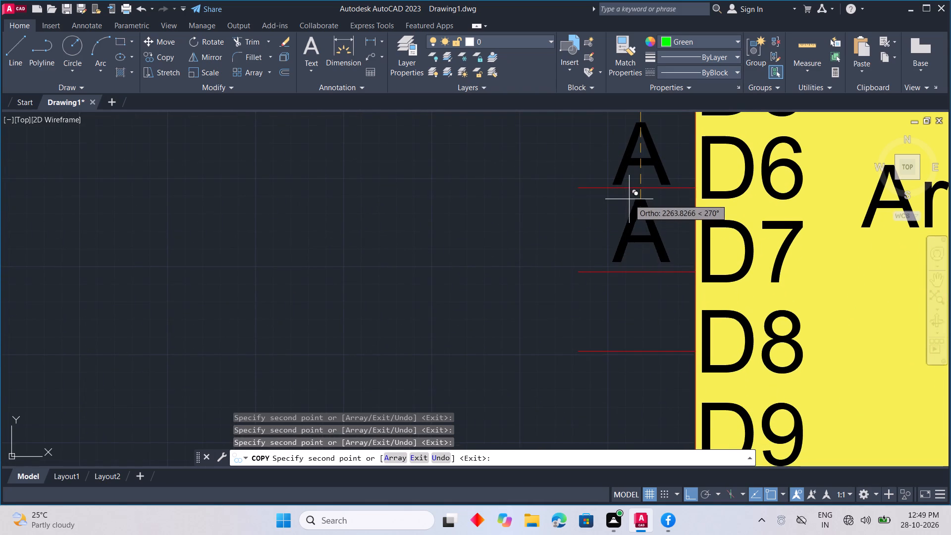
left_click(629, 199)
middle_click_drag(621, 260, 623, 205)
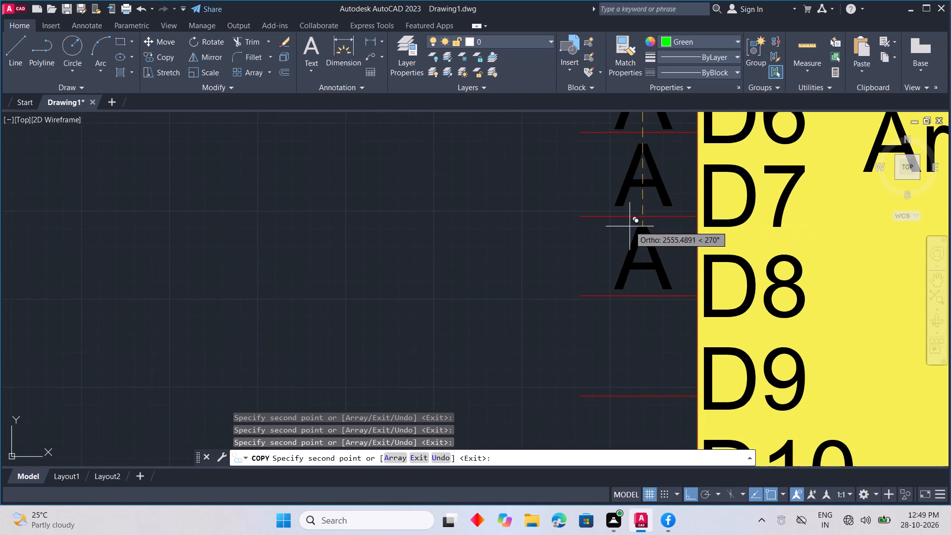
left_click(630, 228)
Place further "A" copies in the same column above the D9, D10, D11, D12 and D13 pin lines.
middle_click_drag(629, 264, 643, 173)
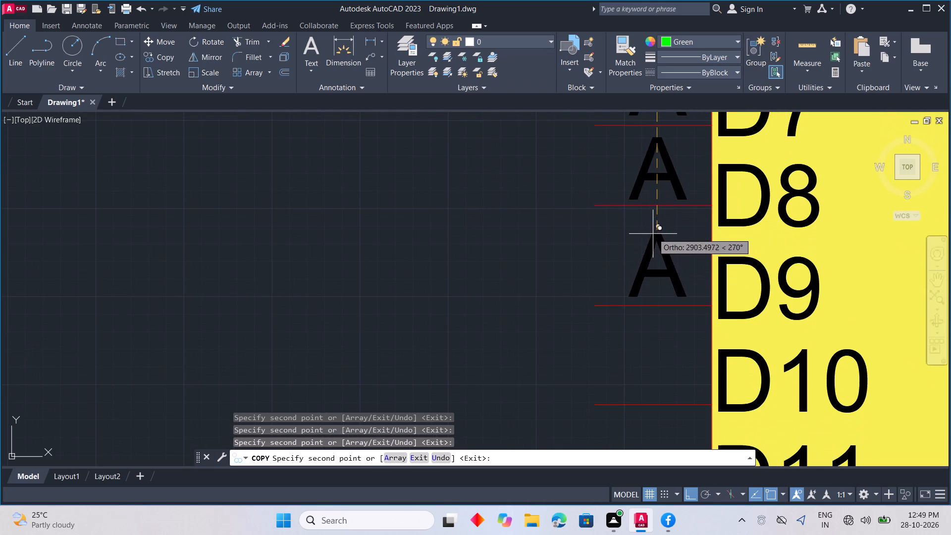
left_click(653, 236)
middle_click_drag(656, 258, 654, 136)
left_click(669, 214)
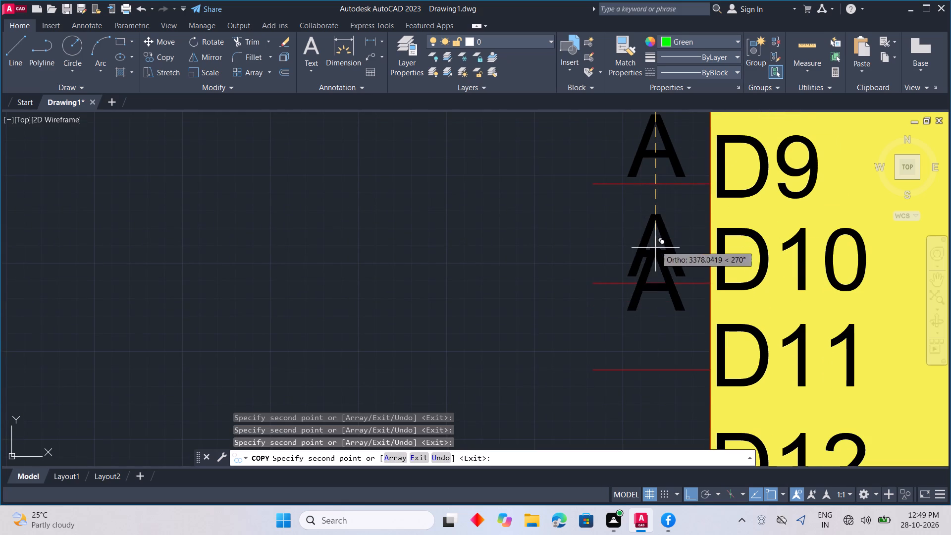
middle_click_drag(655, 177, 652, 133)
left_click(666, 255)
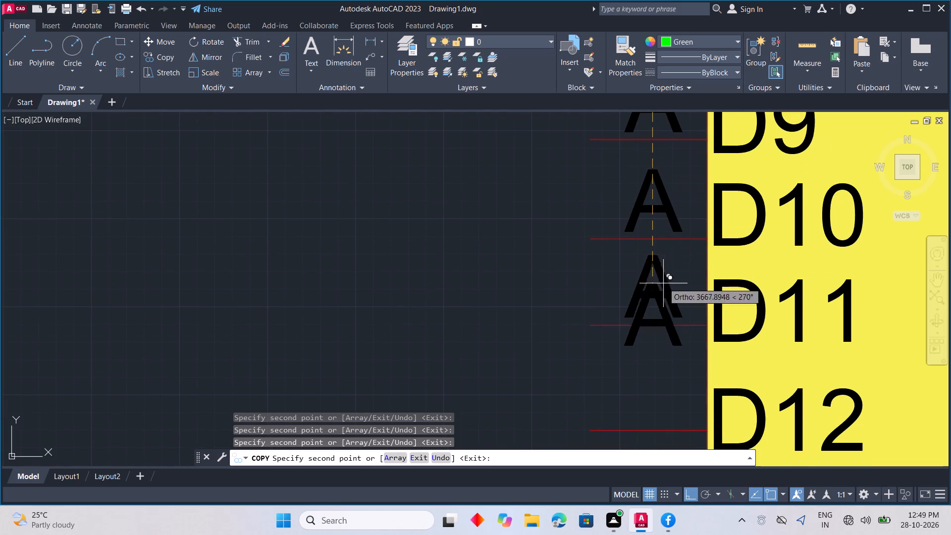
middle_click_drag(662, 284, 655, 126)
left_click(661, 197)
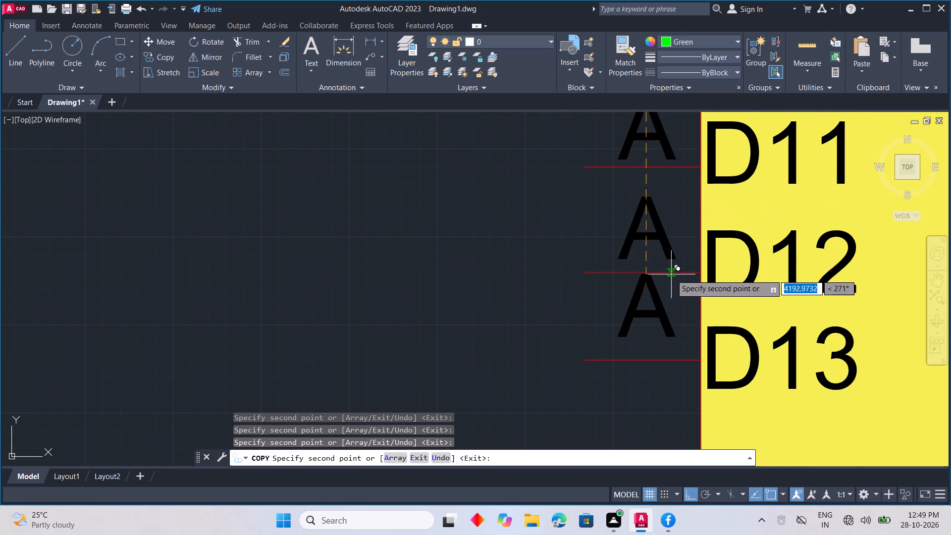
left_click(676, 290)
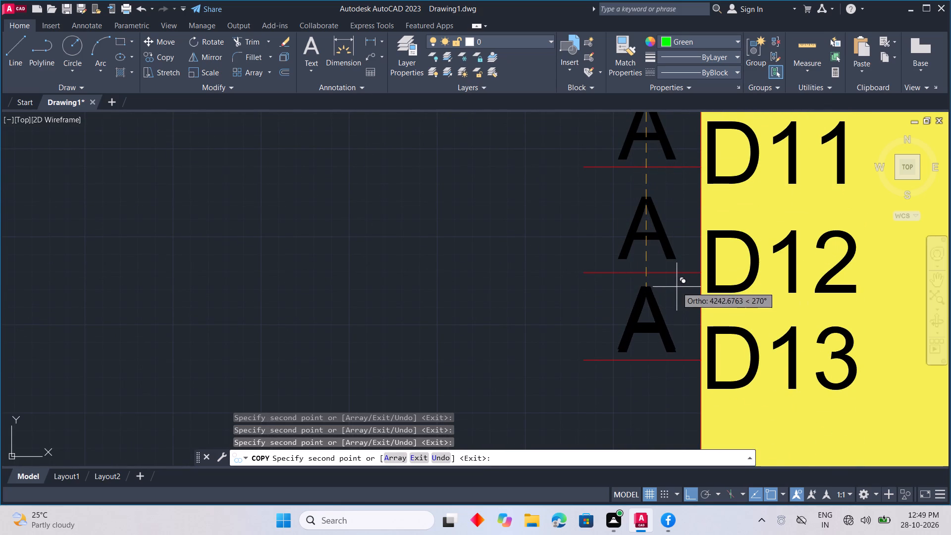
Place another "A" copy horizontally across the Arduino block, above the RESET pin line, and end the copying.
scroll(667, 263, "down", 5)
middle_click_drag(617, 323, 607, 332)
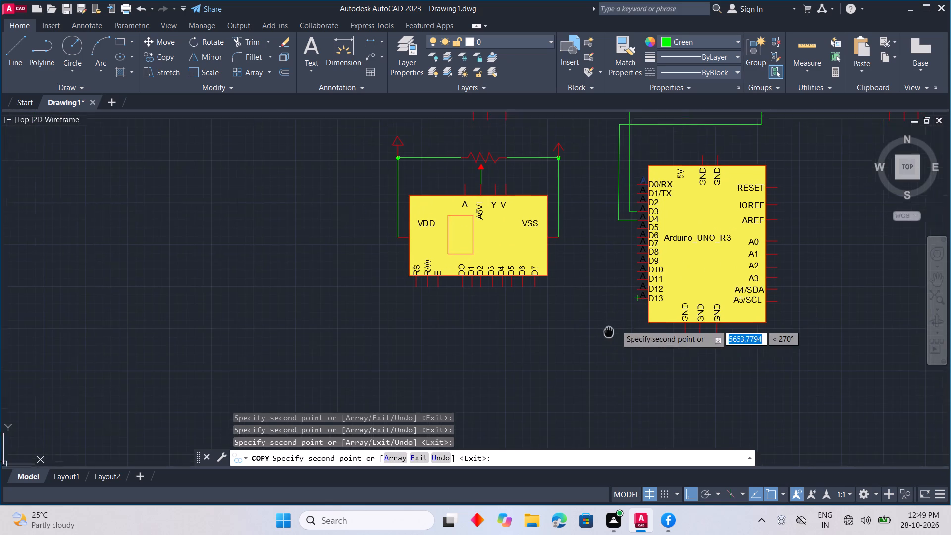
middle_click_drag(607, 332, 590, 344)
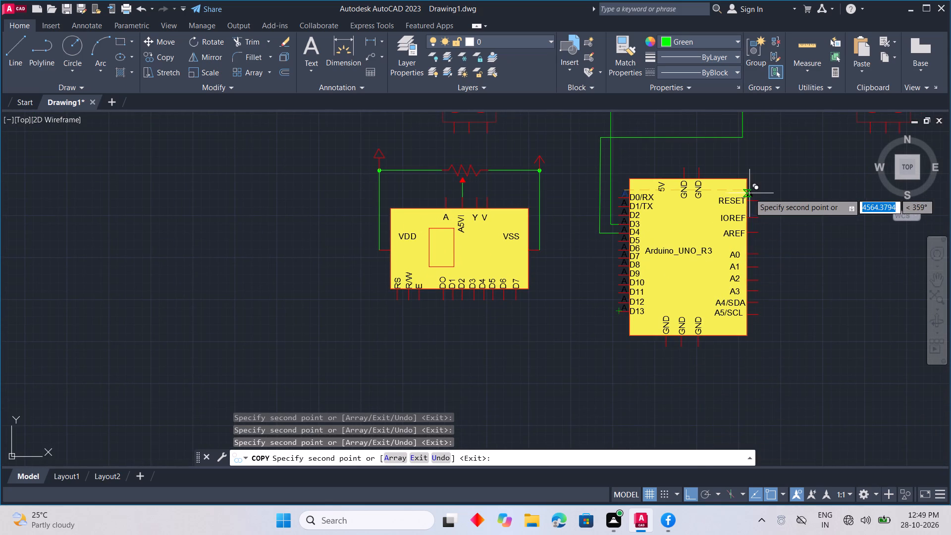
scroll(749, 193, "up", 3)
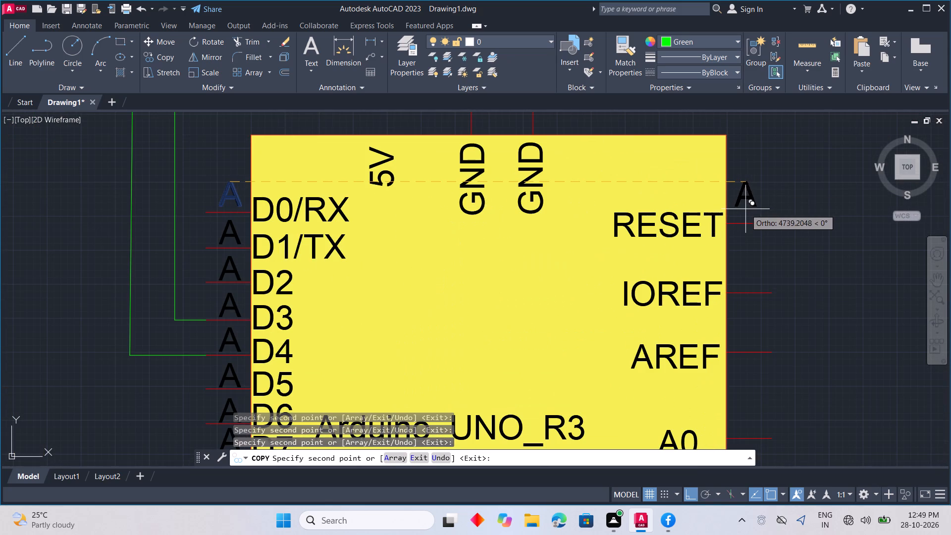
left_click(745, 210)
key("Escape")
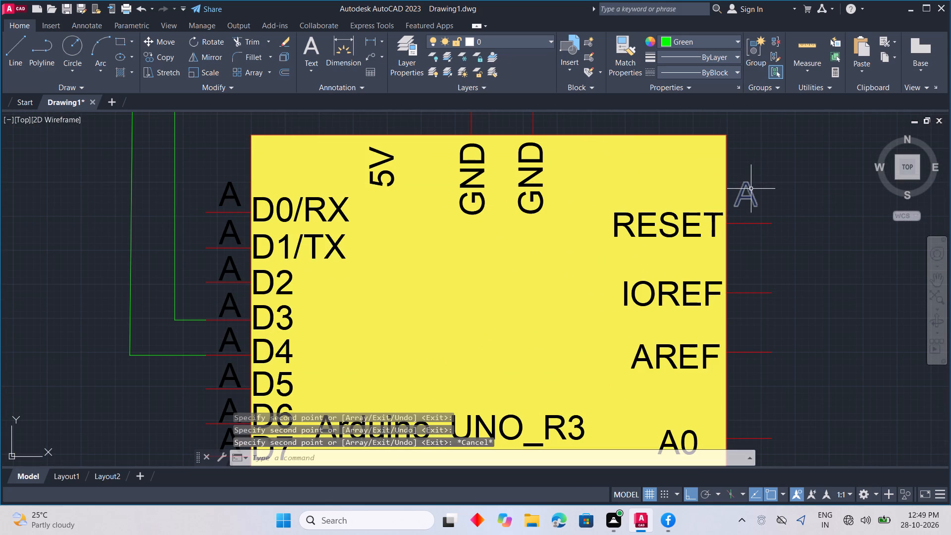
Move the "A" label at the RESET pin straight down until it sits just above the pin line.
left_click(751, 189)
right_click(785, 229)
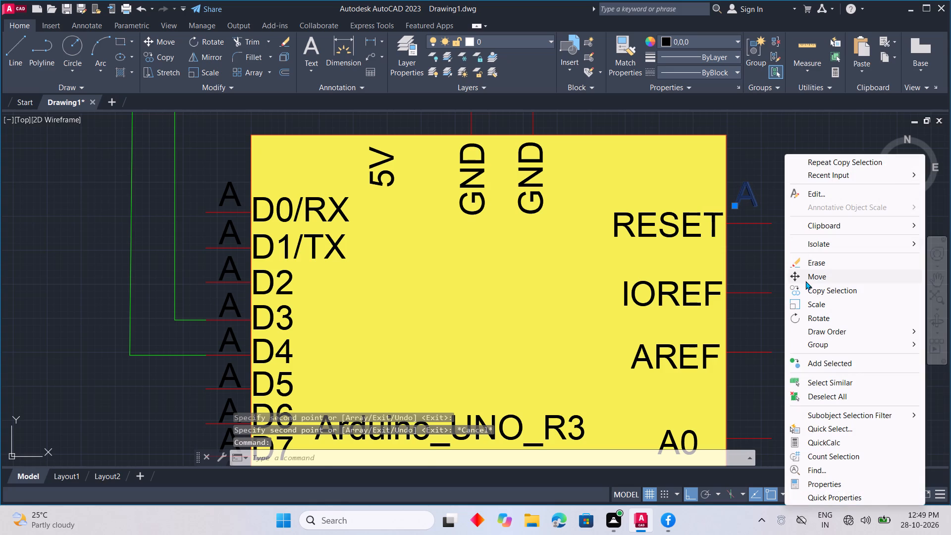
left_click(805, 281)
left_click(737, 207)
scroll(736, 215, "up", 1)
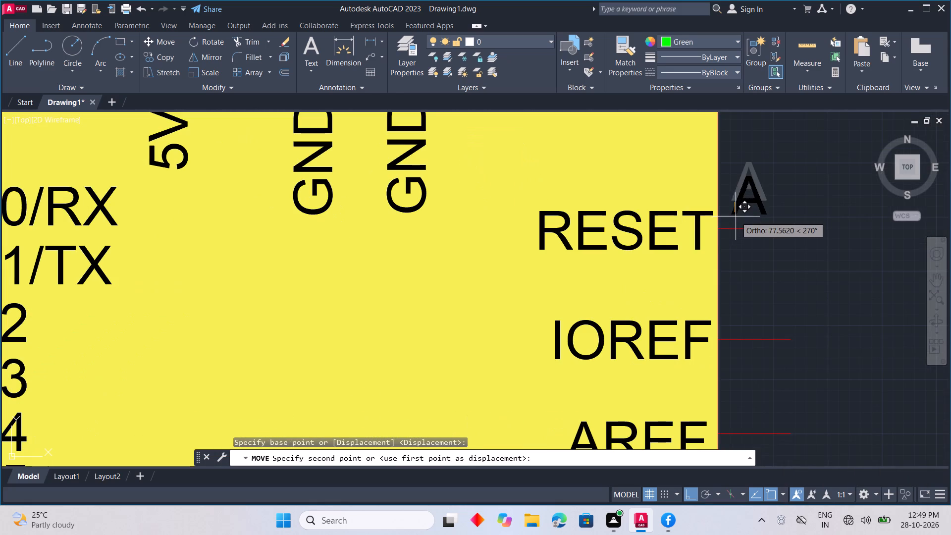
scroll(737, 223, "up", 2)
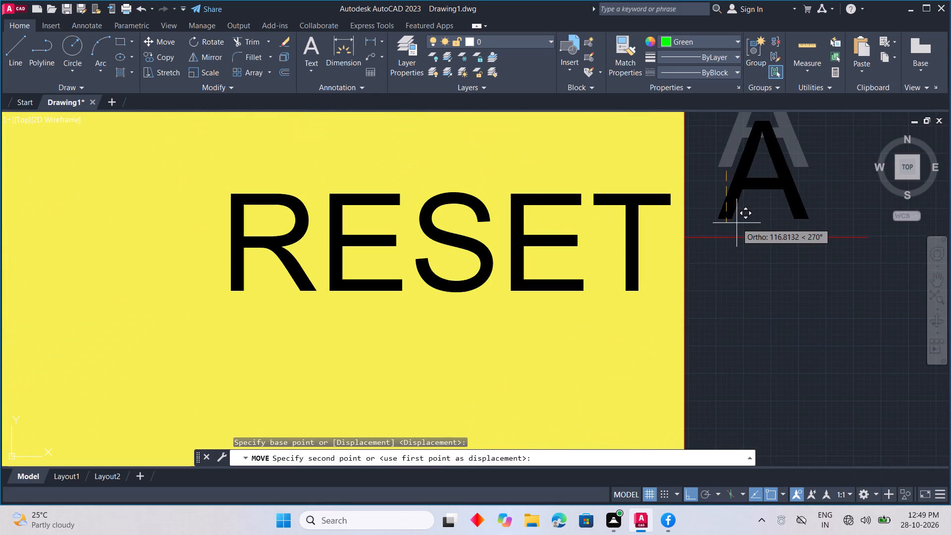
left_click(737, 223)
key("Escape")
Copy the RESET pin's "A" label straight down to just above the IOREF and AREF pin lines.
scroll(737, 209, "down", 3)
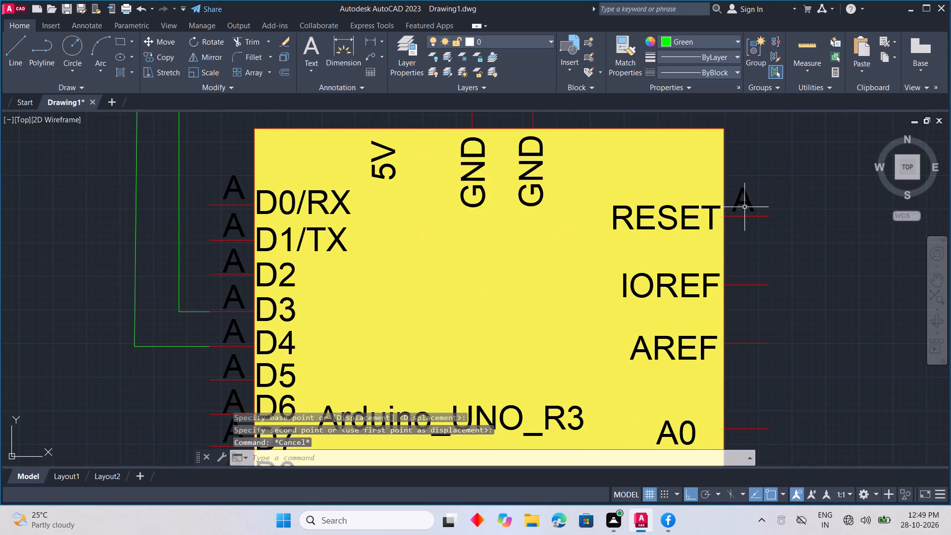
left_click(748, 204)
right_click(767, 216)
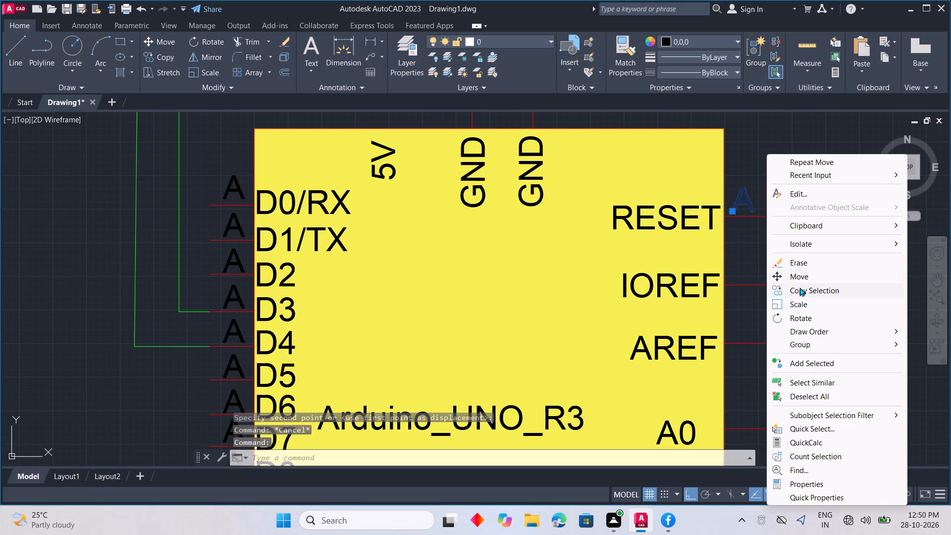
left_click(800, 290)
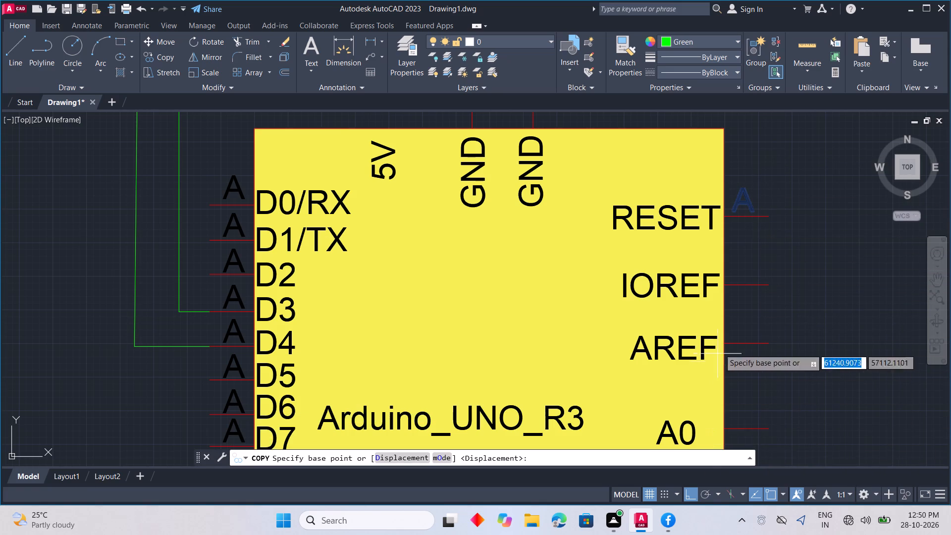
scroll(726, 188, "up", 2)
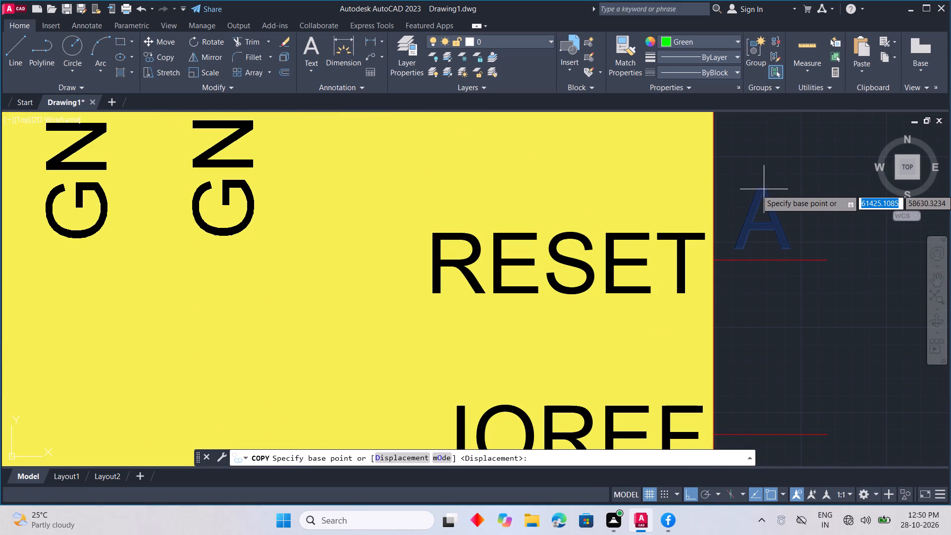
left_click(762, 189)
middle_click_drag(783, 324, 763, 211)
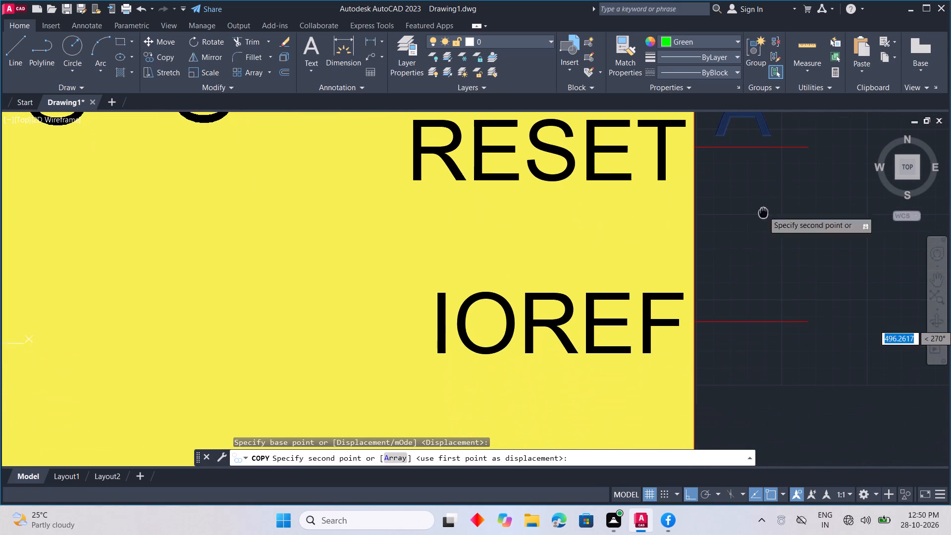
middle_click_drag(763, 211, 763, 212)
left_click(765, 258)
middle_click_drag(767, 279, 750, 149)
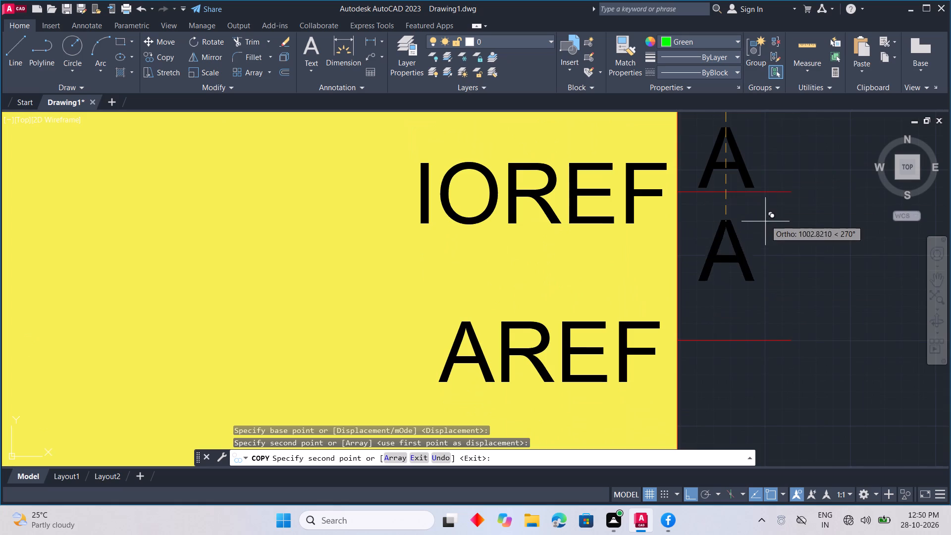
left_click(772, 273)
Copy the RESET pin's "A" label straight down to just above the A0, A1 and A2 pin lines.
middle_click_drag(771, 275, 764, 220)
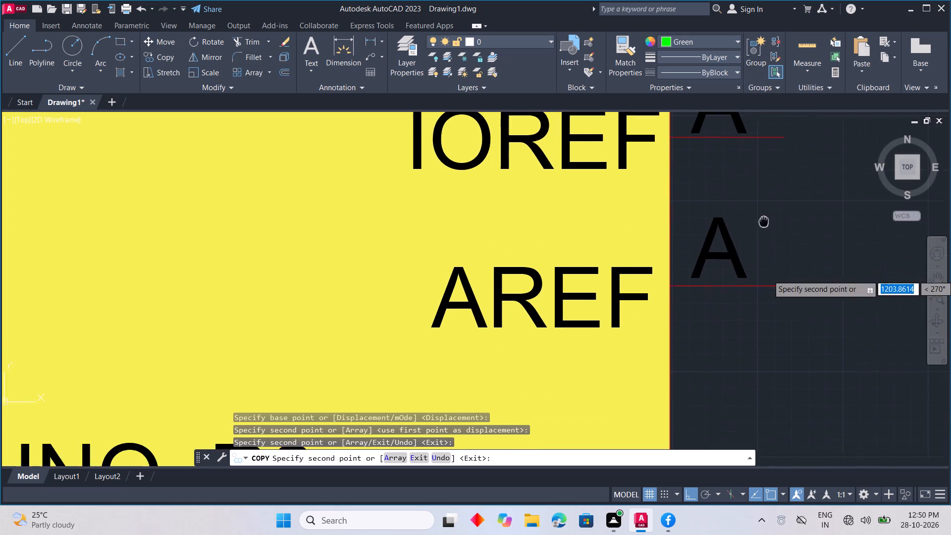
middle_click_drag(764, 220, 757, 167)
scroll(780, 351, "down", 3)
middle_click_drag(771, 349, 762, 304)
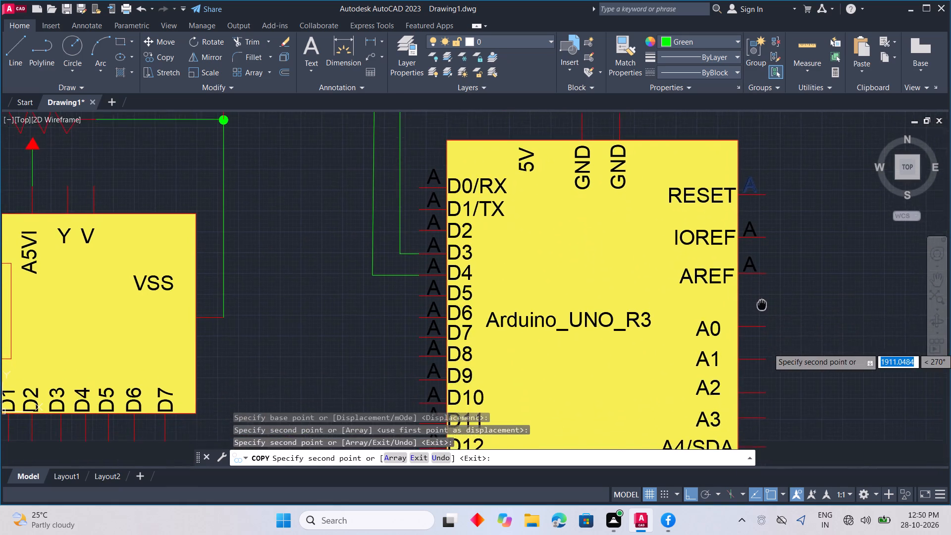
middle_click_drag(762, 304, 762, 300)
scroll(762, 299, "up", 2)
left_click(764, 317)
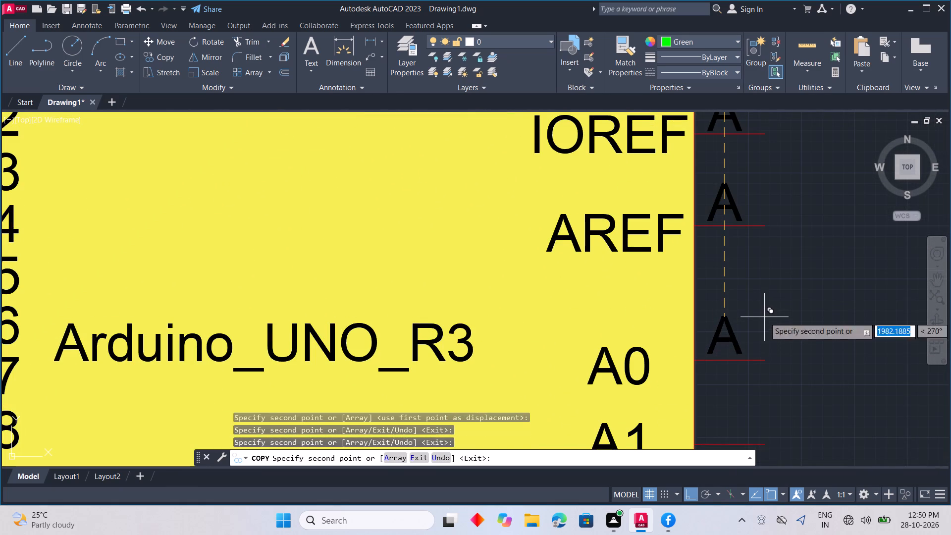
middle_click_drag(762, 322, 725, 165)
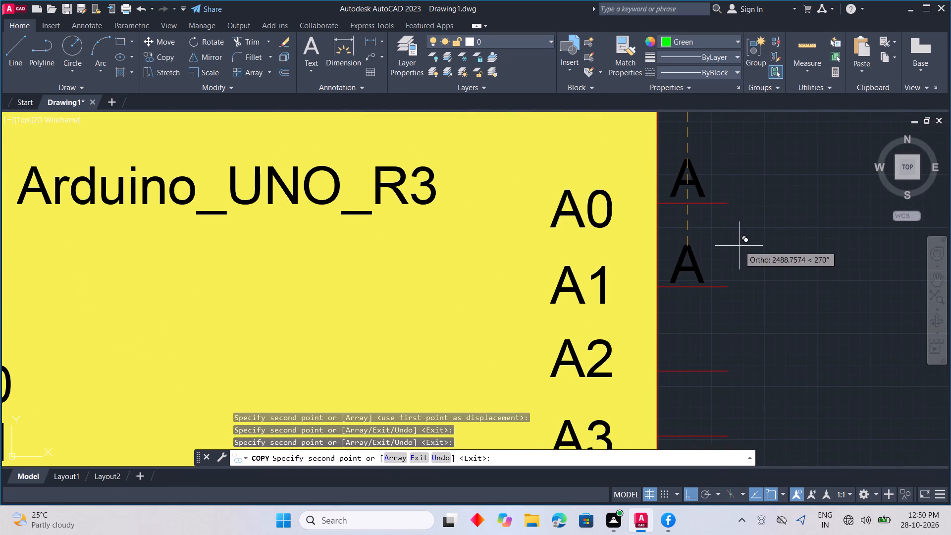
left_click(739, 246)
middle_click_drag(731, 278, 731, 177)
left_click(742, 230)
Place further "A" copies in the same column above the A3, A4/SDA and A5/SCL pin lines.
middle_click_drag(747, 228, 745, 214)
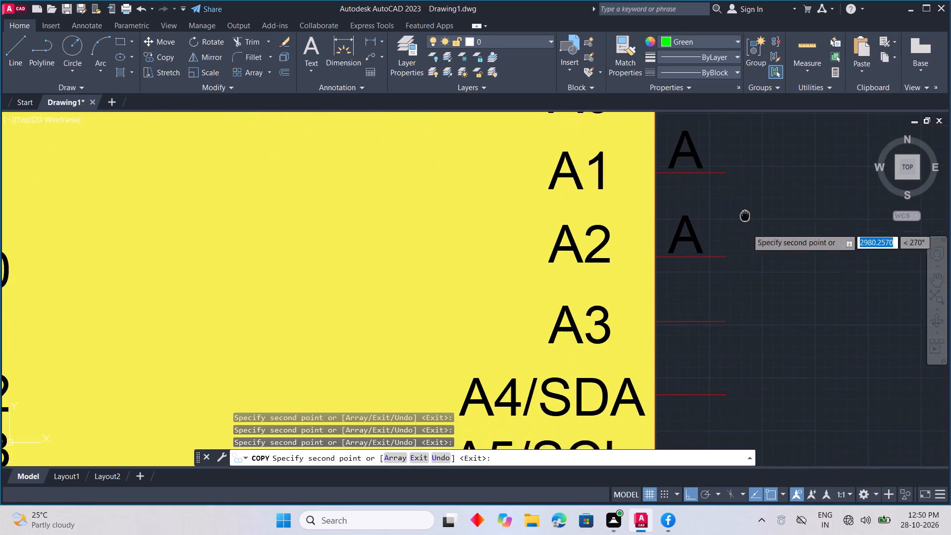
middle_click_drag(745, 214, 734, 136)
left_click(744, 201)
middle_click_drag(742, 210, 728, 135)
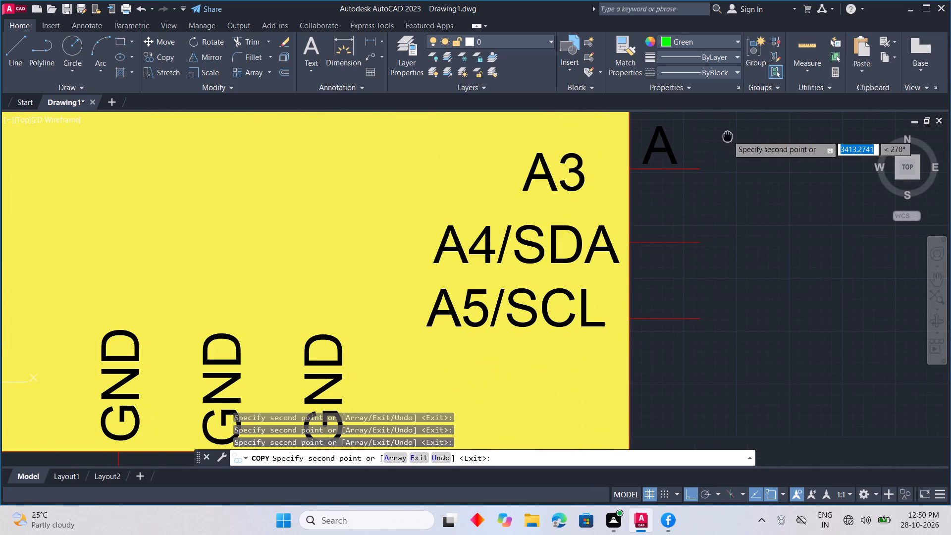
left_click(744, 201)
middle_click_drag(746, 237, 739, 173)
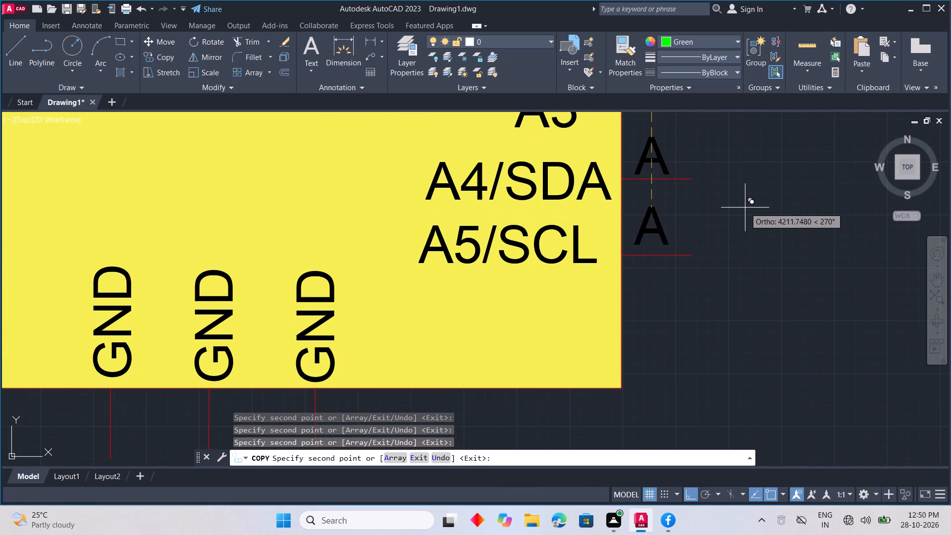
left_click(747, 215)
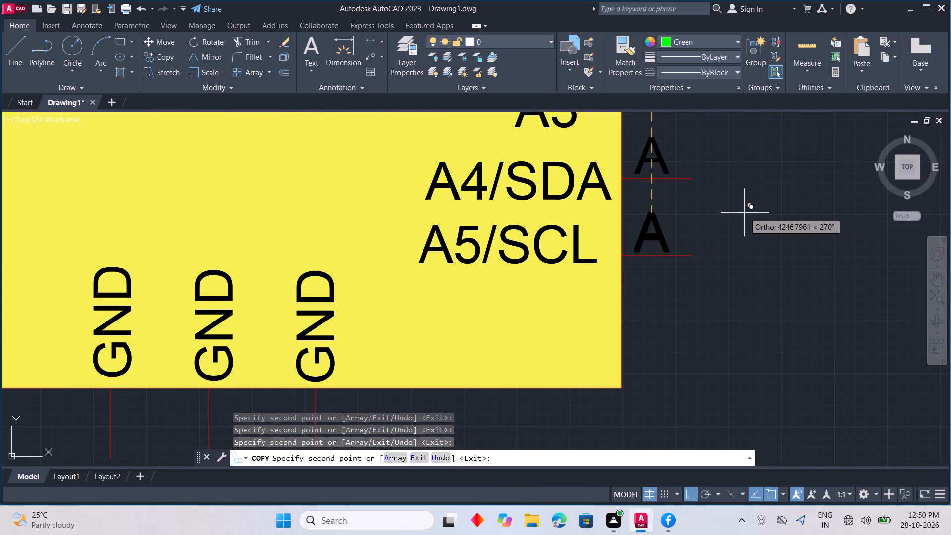
Turn Ortho off and place an "A" copy beside the small resistor below the LED in the right-hand transistor circuit.
scroll(745, 213, "down", 2)
middle_click_drag(757, 243, 862, 472)
scroll(696, 269, "down", 2)
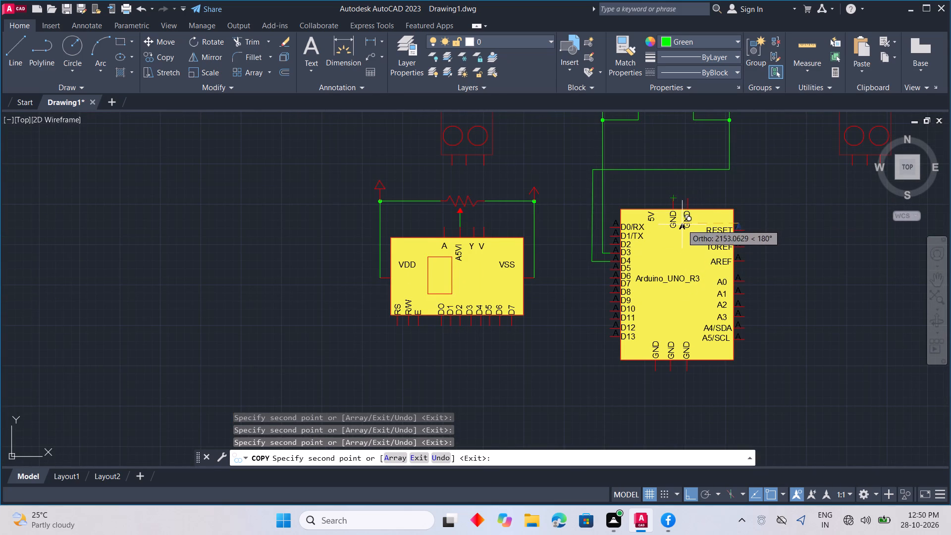
middle_click_drag(682, 224, 668, 281)
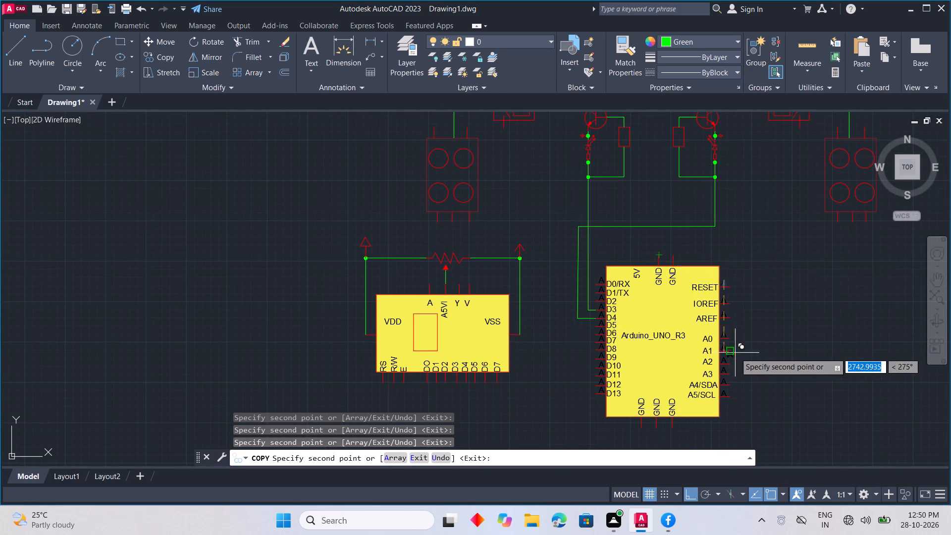
left_click(687, 499)
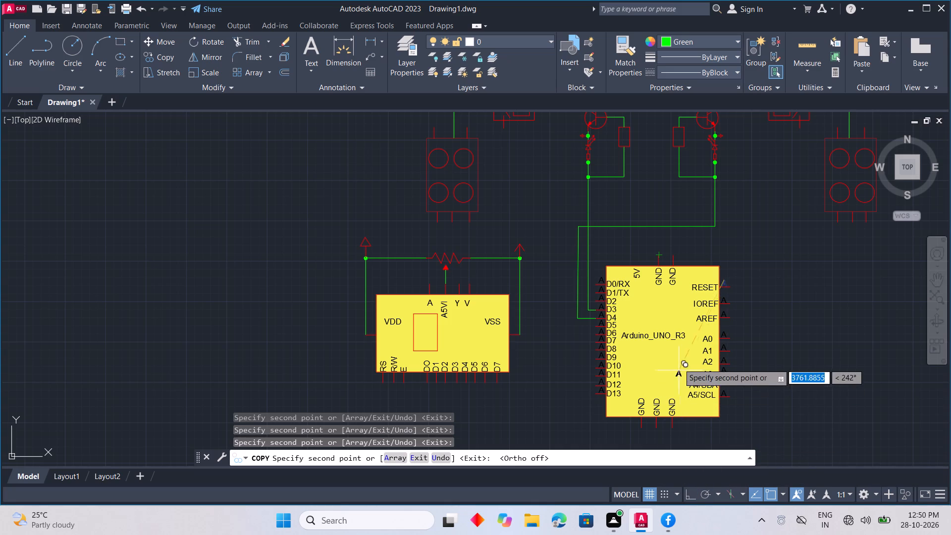
scroll(654, 252, "up", 4)
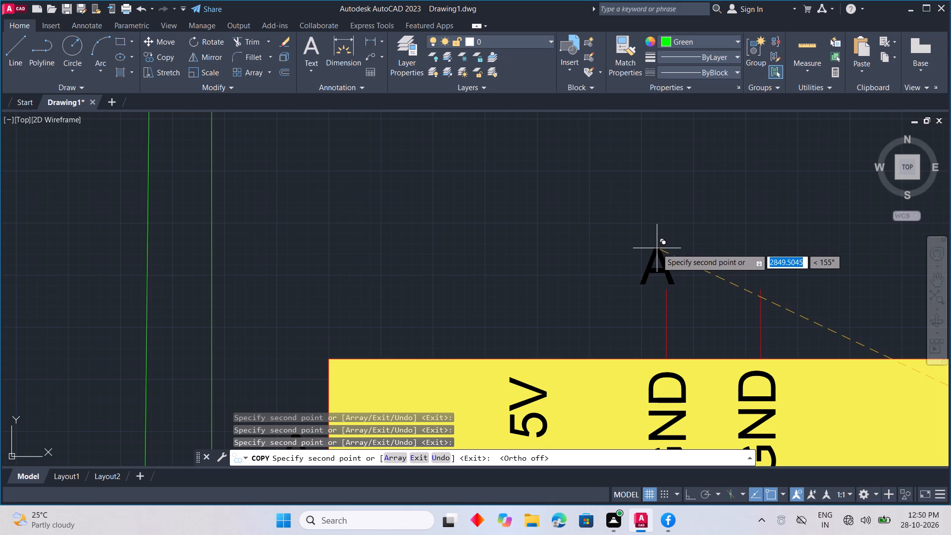
scroll(657, 248, "down", 1)
middle_click_drag(664, 242, 337, 327)
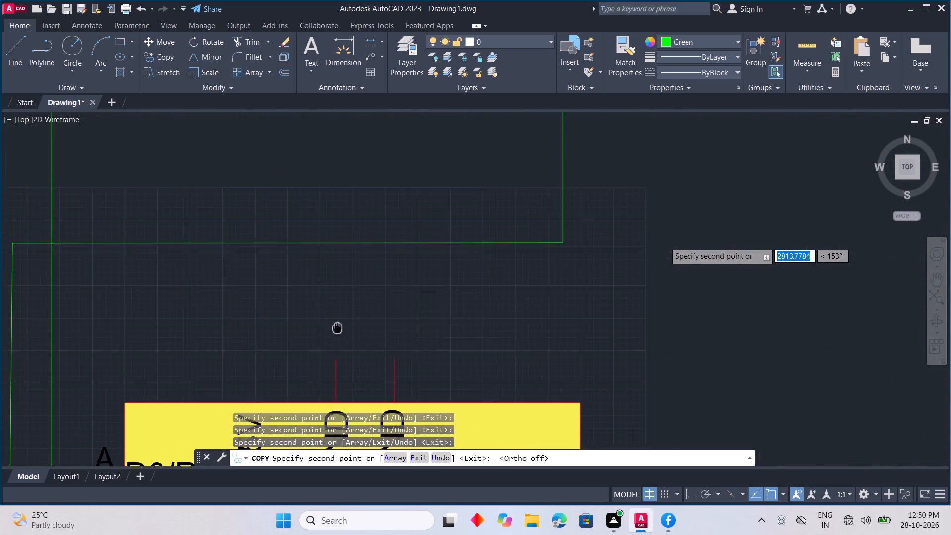
middle_click_drag(337, 327, 338, 326)
scroll(388, 250, "down", 3)
scroll(459, 190, "up", 1)
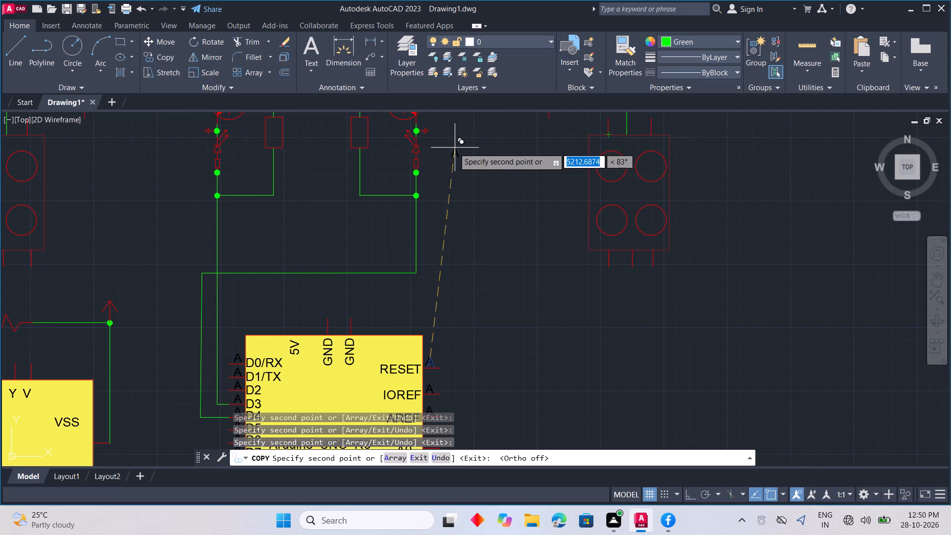
scroll(448, 150, "up", 2)
middle_click_drag(429, 155, 510, 201)
scroll(468, 230, "up", 3)
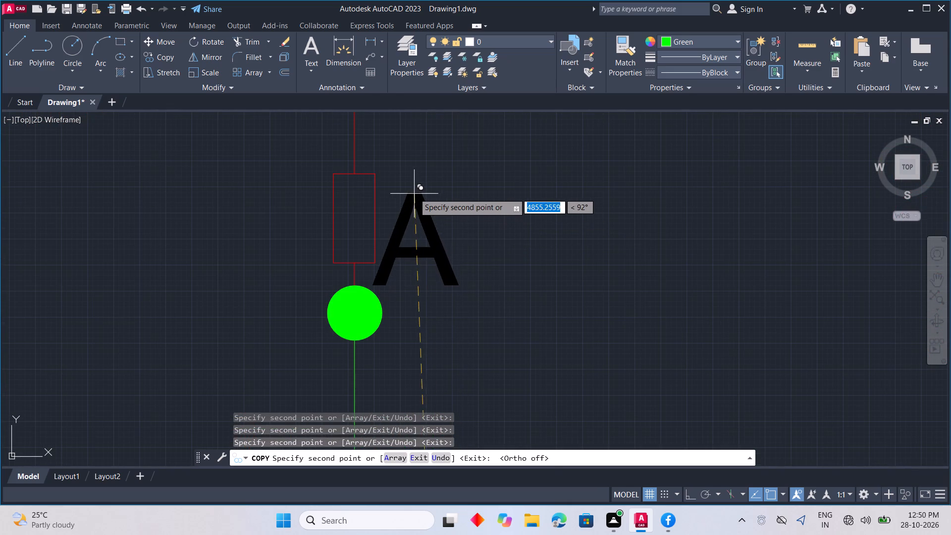
scroll(427, 177, "up", 1)
left_click(427, 177)
Place "A" copies beside the LED and the outward-pointing arrow terminal of the right-hand transistor circuit.
scroll(461, 197, "down", 3)
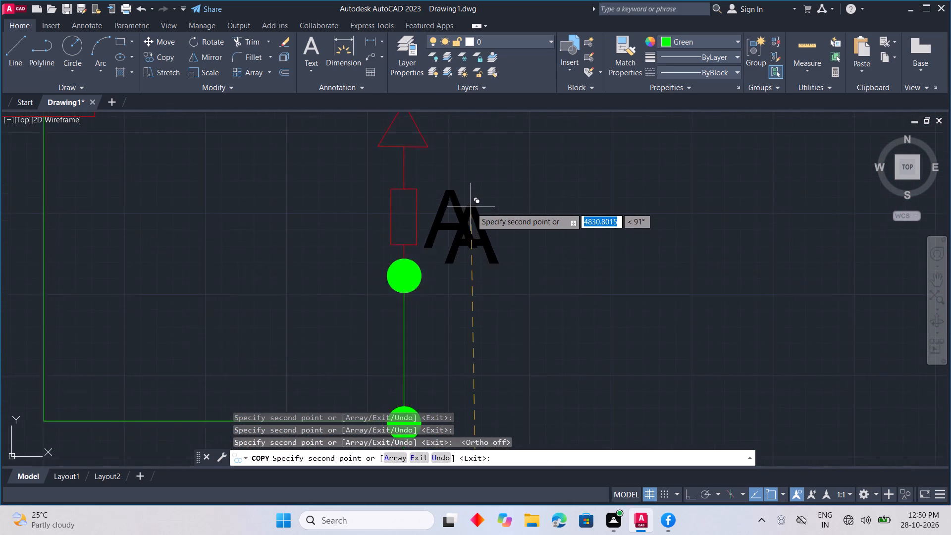
middle_click_drag(475, 200, 467, 311)
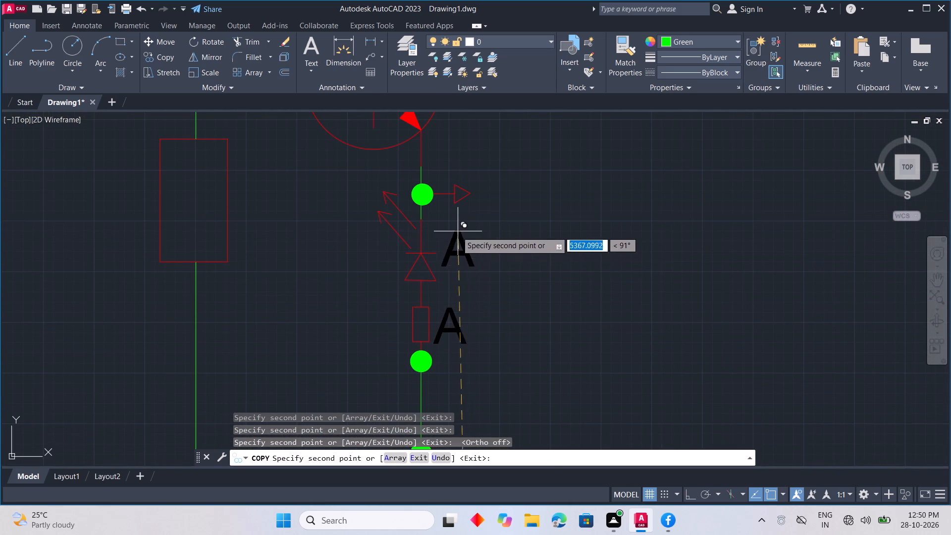
scroll(443, 286, "up", 2)
left_click(475, 200)
middle_click_drag(477, 199, 478, 203)
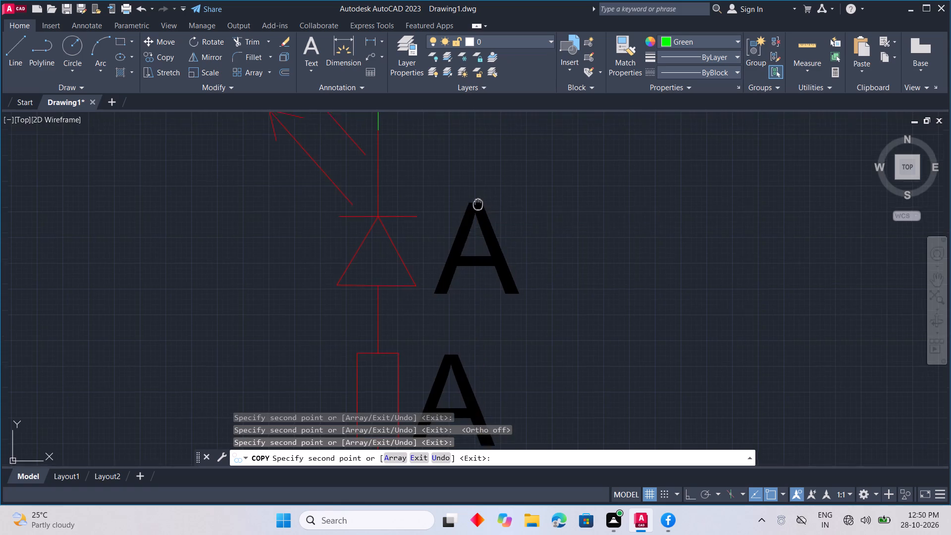
middle_click_drag(478, 203, 508, 299)
middle_click_drag(555, 183, 495, 339)
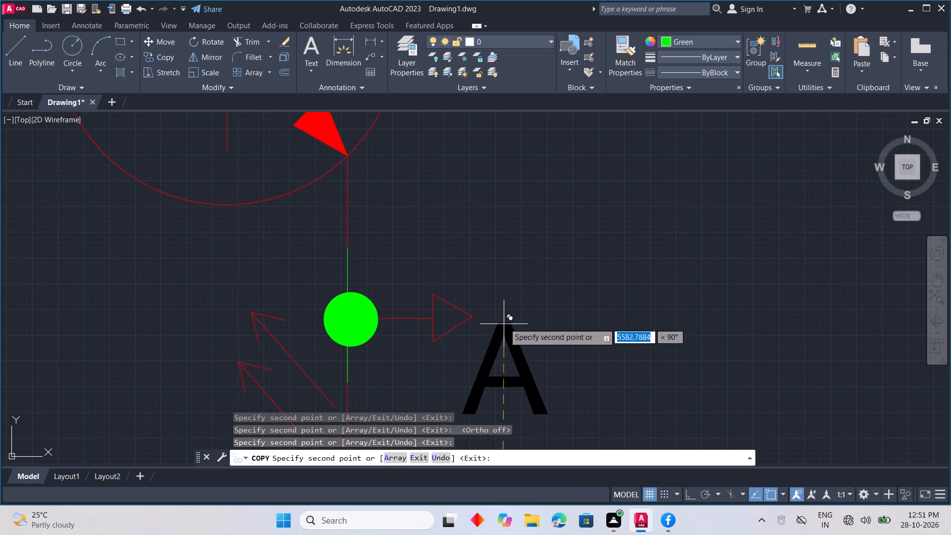
left_click(516, 283)
Place another "A" copy just to the right of the right-hand transistor's circle.
scroll(545, 182, "down", 3)
middle_click_drag(545, 182, 547, 249)
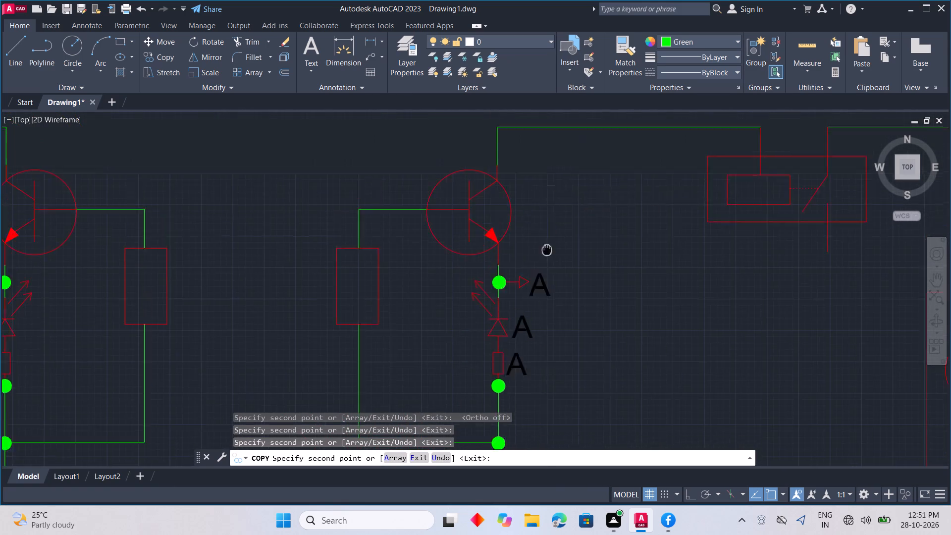
middle_click_drag(547, 249, 531, 355)
scroll(518, 321, "up", 1)
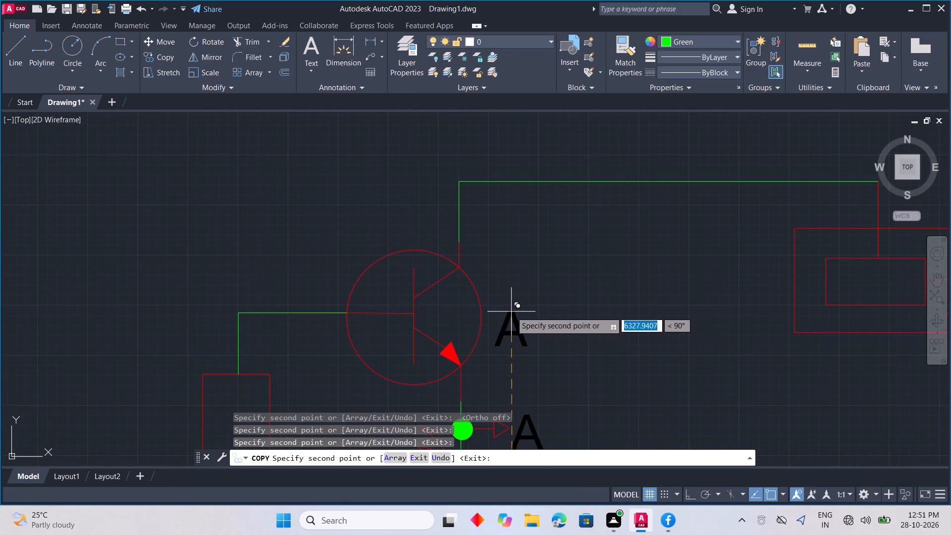
left_click(512, 301)
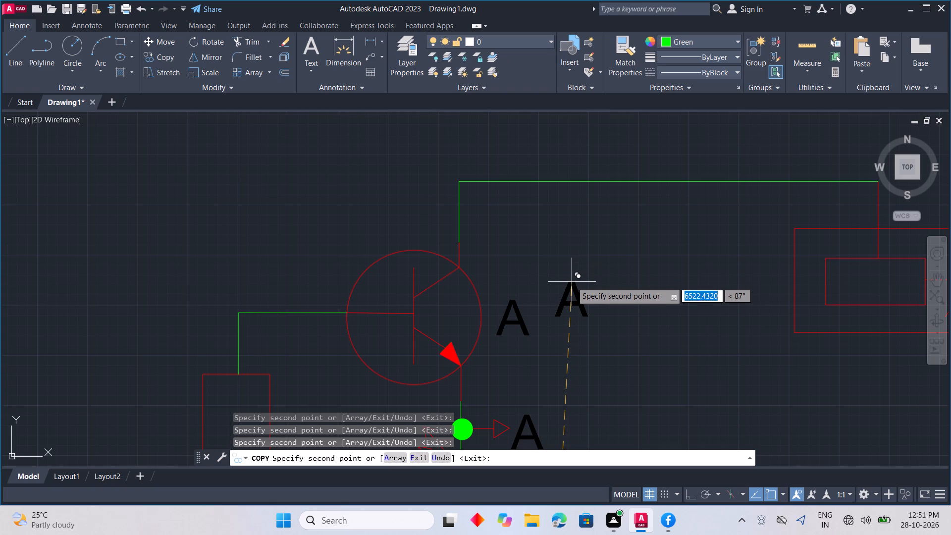
Place "A" copies around the right-hand relay: at its upper coil lead, below its lower-left corner and beside its lower contact lead.
middle_click_drag(653, 272, 224, 393)
scroll(474, 309, "up", 2)
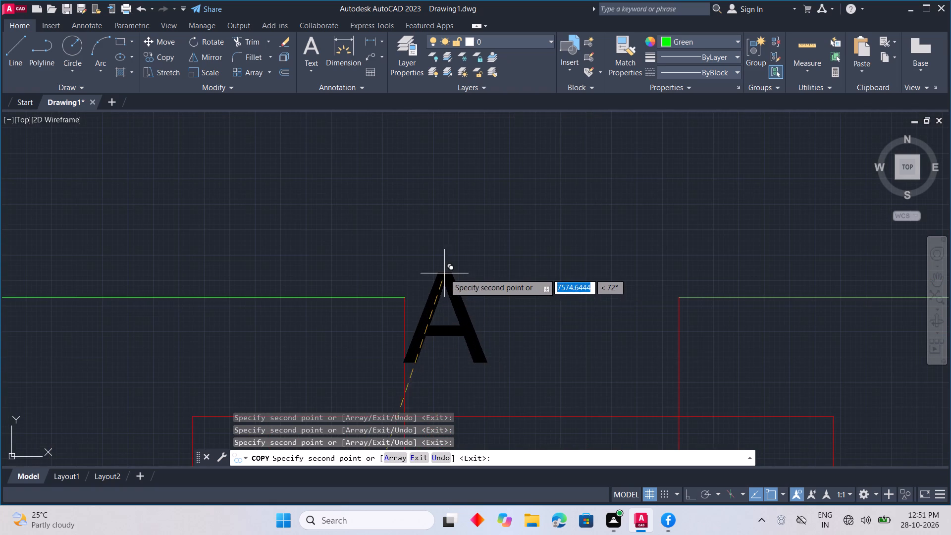
left_click(452, 276)
scroll(511, 306, "down", 3)
middle_click_drag(508, 316, 505, 213)
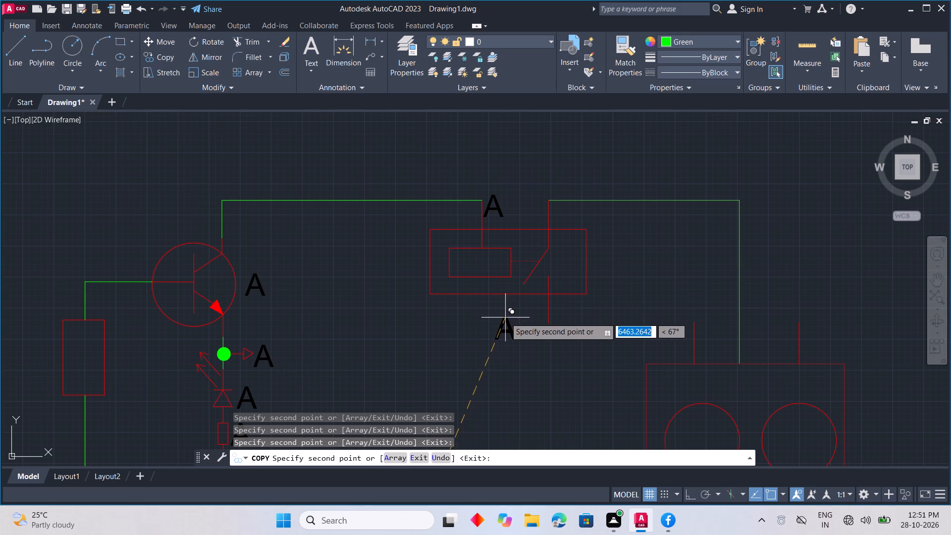
scroll(493, 319, "up", 2)
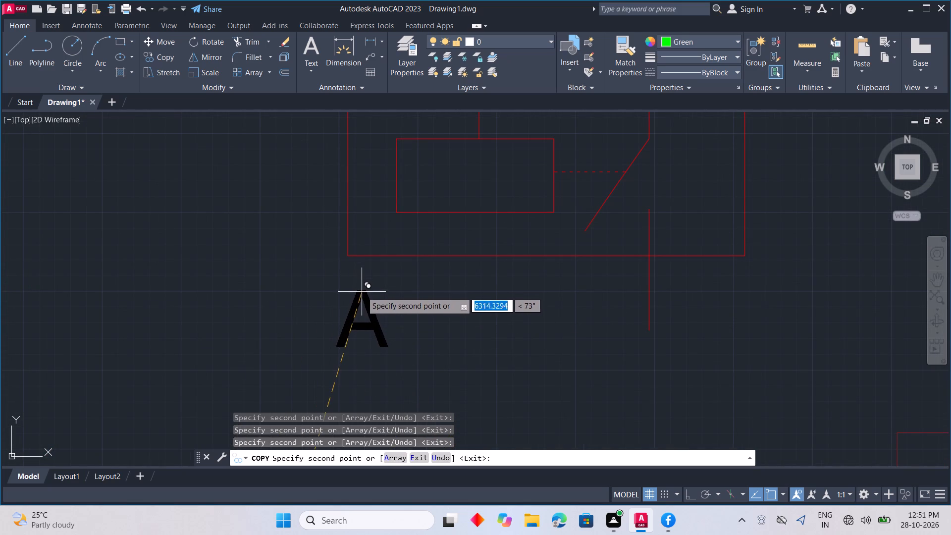
left_click(357, 296)
middle_click_drag(430, 300, 268, 274)
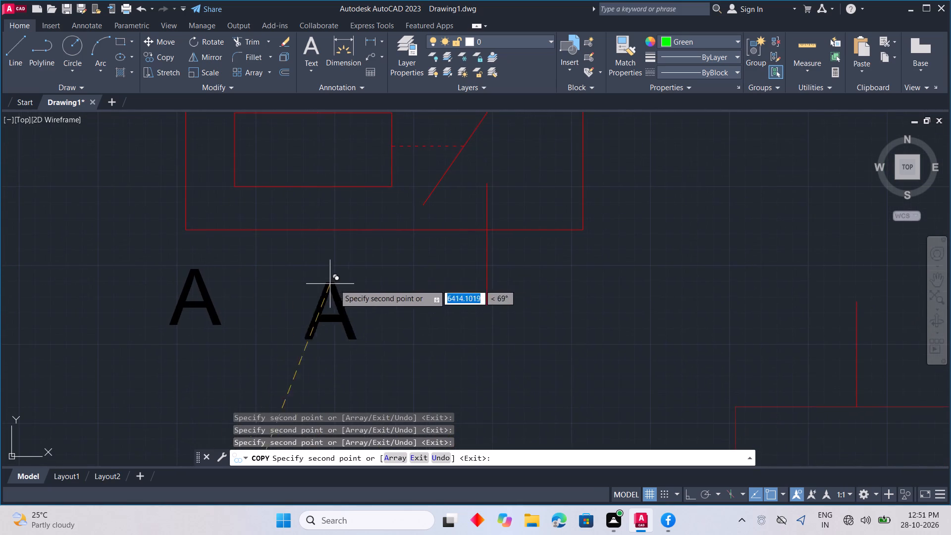
left_click(463, 319)
Place an "A" copy below the lower-left corner of the right-hand four-circle block.
scroll(462, 318, "down", 3)
scroll(513, 339, "down", 1)
middle_click_drag(503, 340, 424, 333)
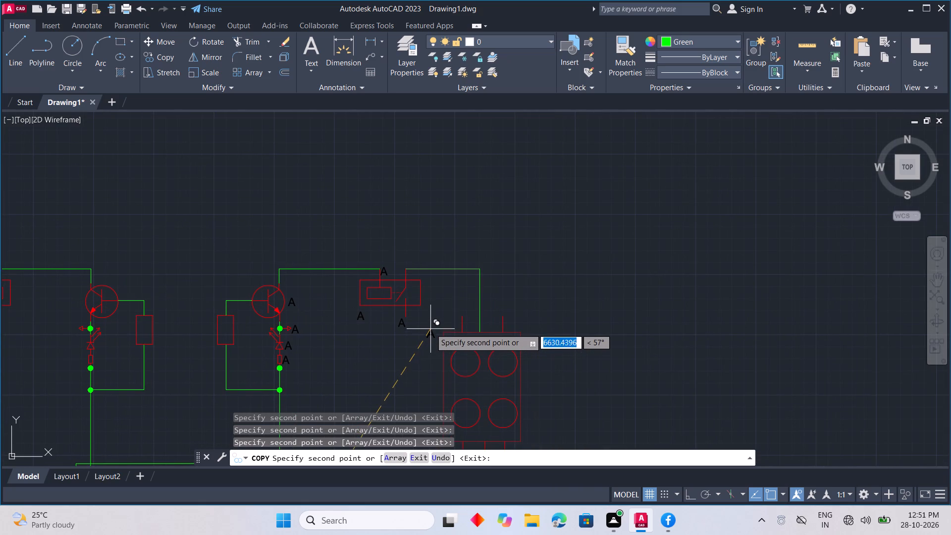
middle_click_drag(468, 361, 475, 130)
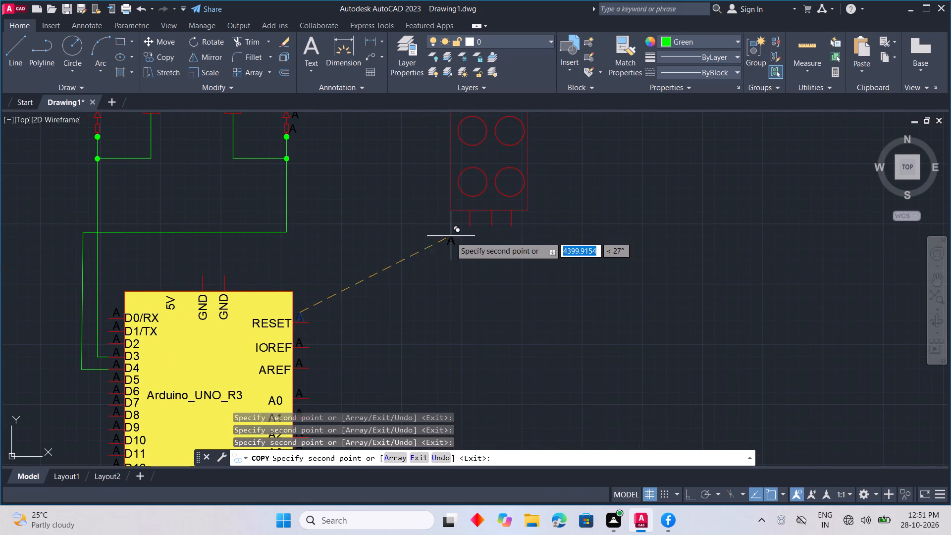
left_click(445, 234)
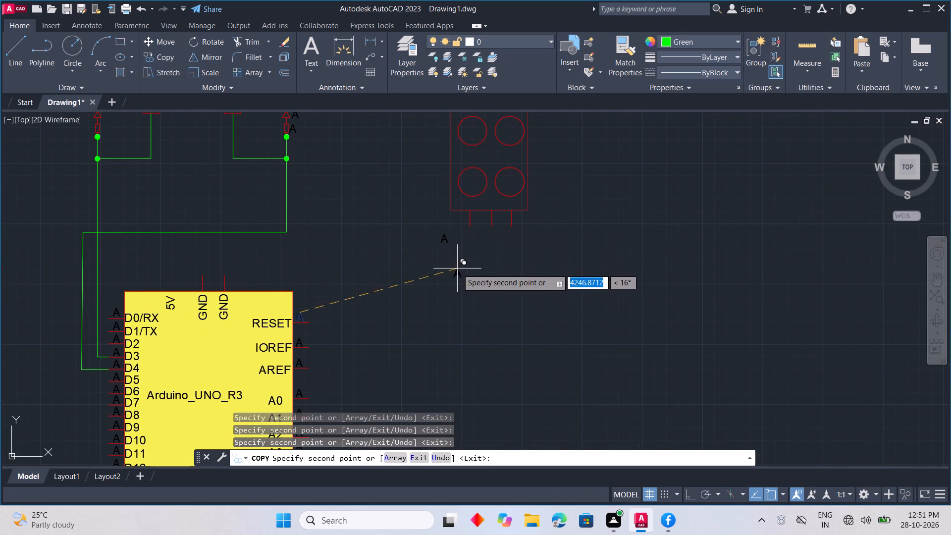
Place an "A" copy below the lower-left corner of the left-hand four-circle block, above the display module's zigzag resistor.
scroll(457, 268, "down", 2)
middle_click_drag(353, 261, 536, 257)
middle_click_drag(424, 247, 501, 254)
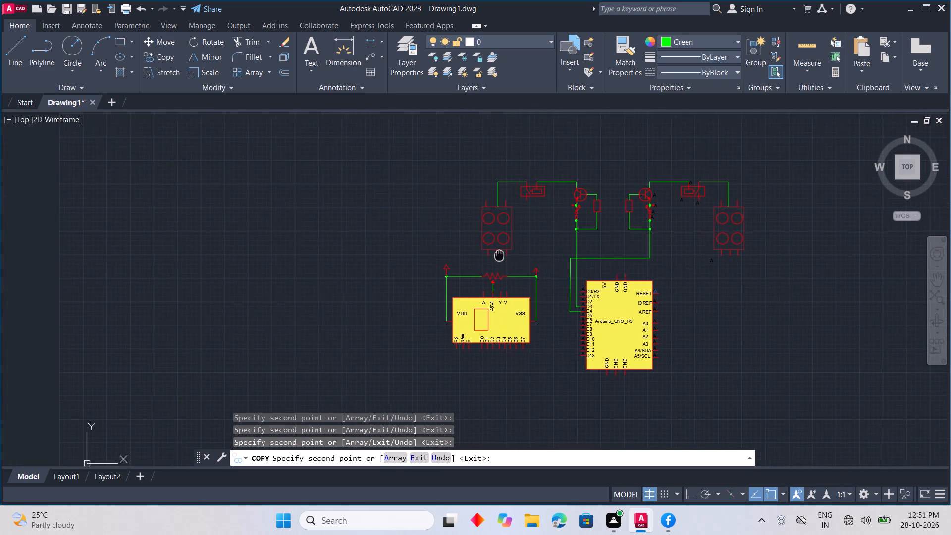
middle_click_drag(501, 254, 505, 254)
scroll(475, 265, "up", 4)
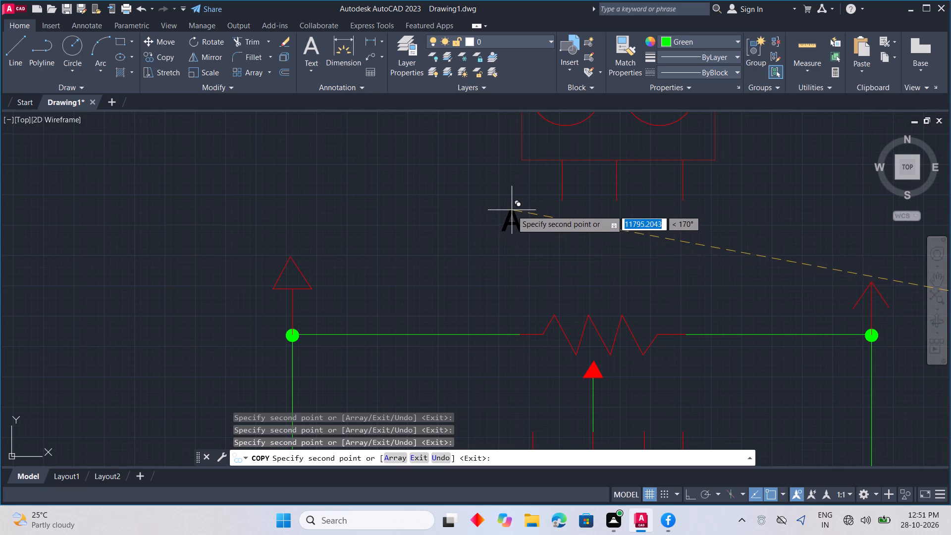
left_click(512, 209)
Place an "A" copy just to the left of the left-hand transistor's circle.
scroll(553, 235, "down", 6)
scroll(610, 343, "up", 2)
middle_click_drag(610, 340, 628, 428)
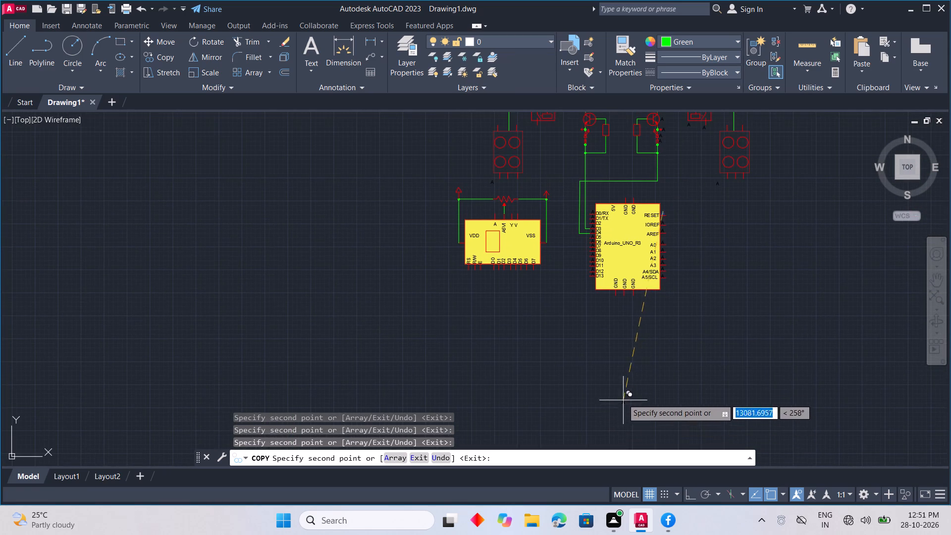
middle_click_drag(620, 389, 634, 422)
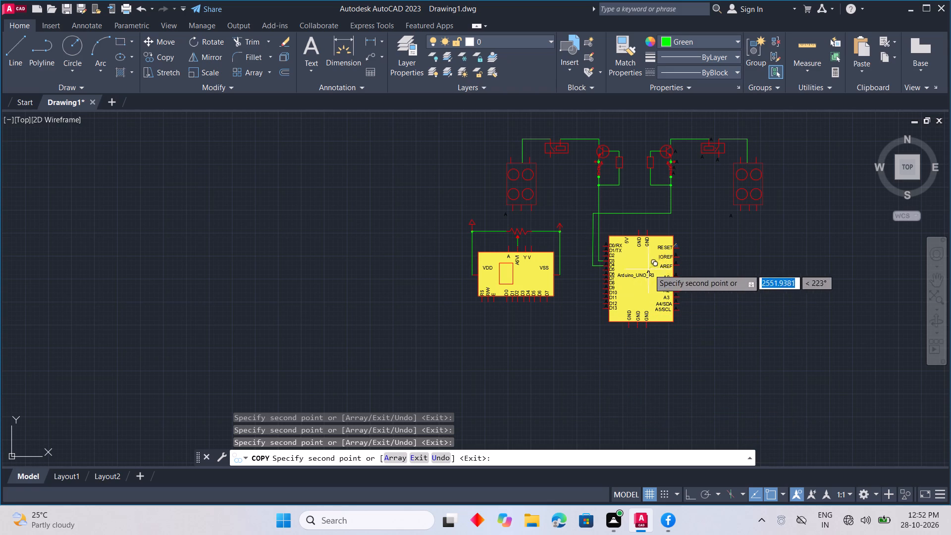
scroll(605, 155, "up", 3)
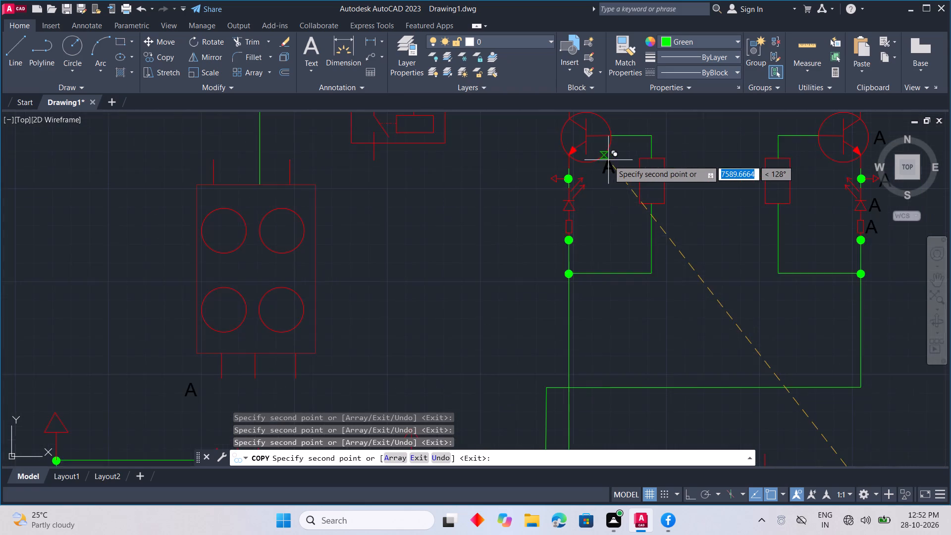
scroll(609, 160, "up", 2)
middle_click_drag(605, 160, 669, 240)
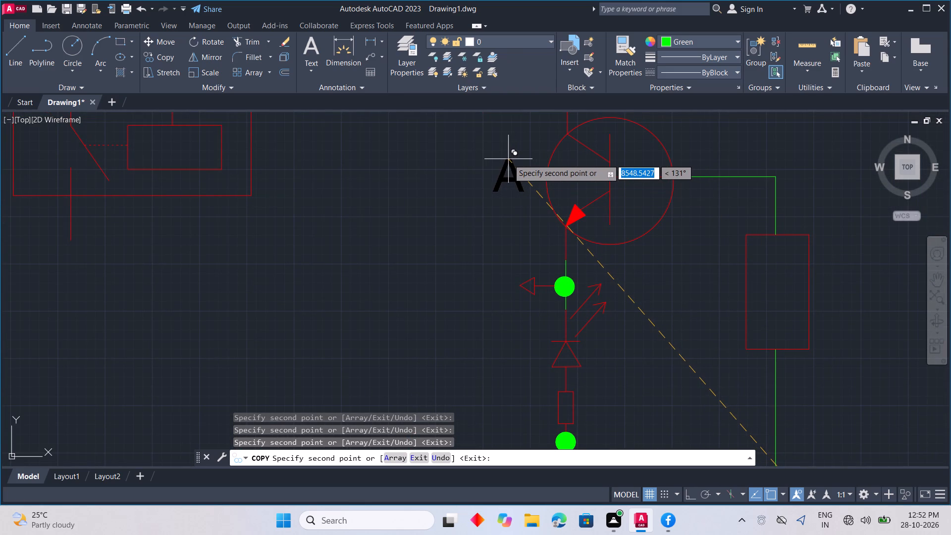
left_click(512, 159)
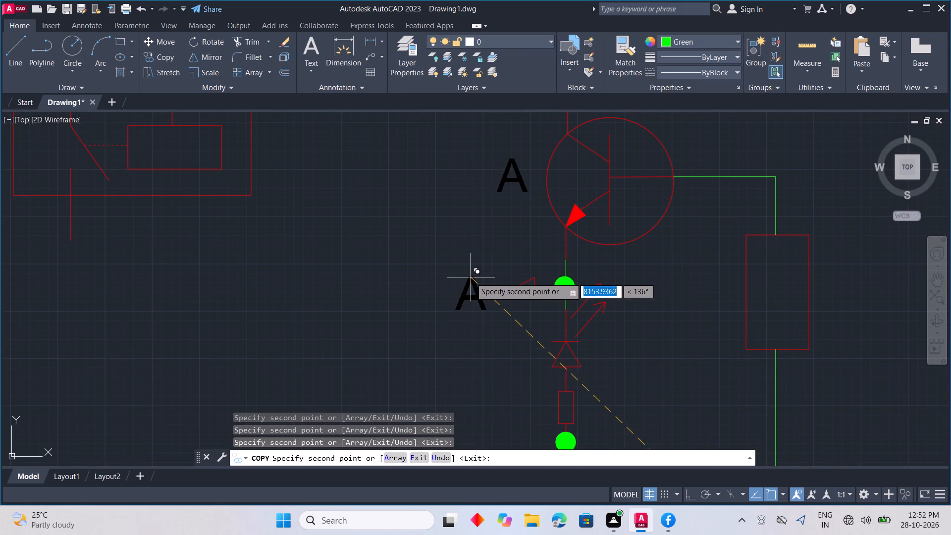
Place "A" copies to the left of the left-hand LED circuit's arrow terminal, its LED and its small resistor.
left_click(452, 272)
scroll(496, 341, "up", 2)
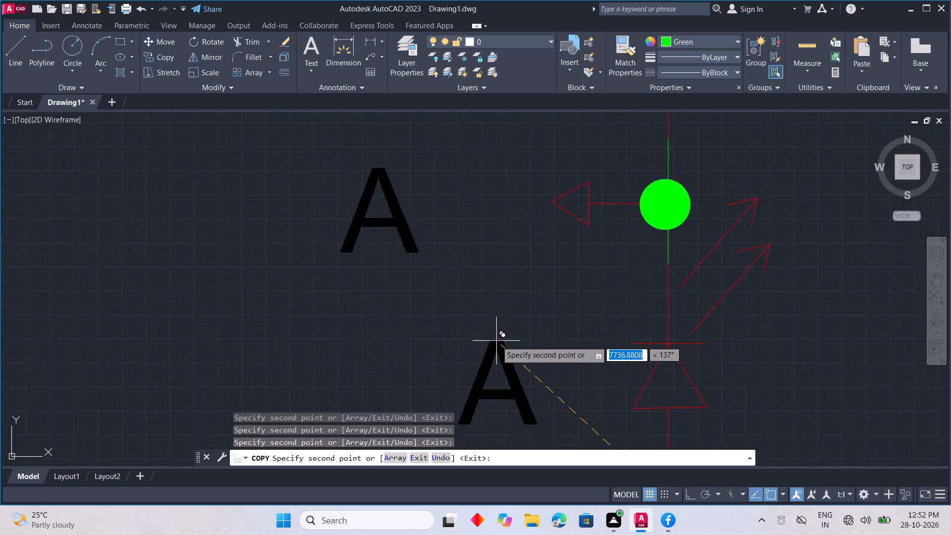
scroll(496, 341, "up", 1)
left_click(518, 345)
middle_click_drag(521, 345, 445, 0)
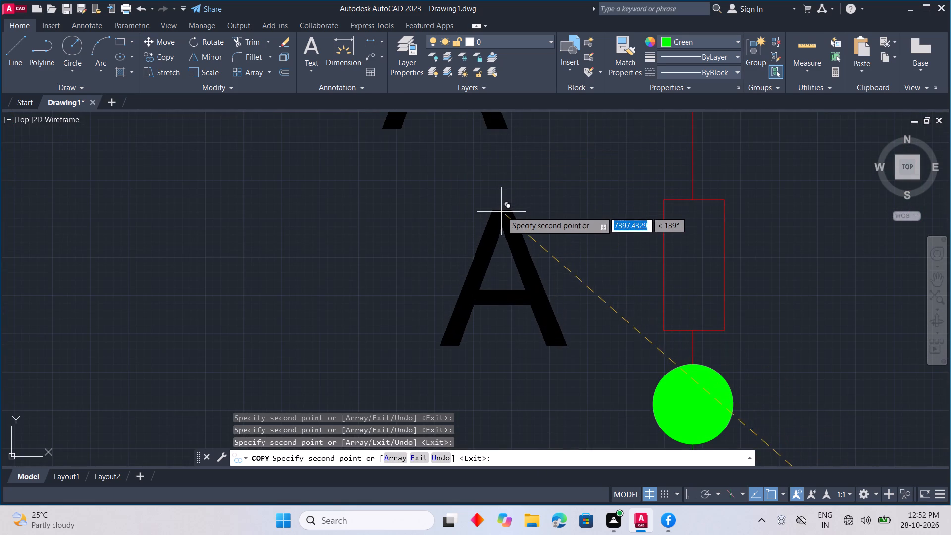
left_click(500, 198)
Place two "A" copies below the left-hand relay: under its lower contact lead and below its lower-right corner.
scroll(506, 209, "down", 4)
middle_click_drag(504, 233, 511, 178)
scroll(511, 178, "down", 1)
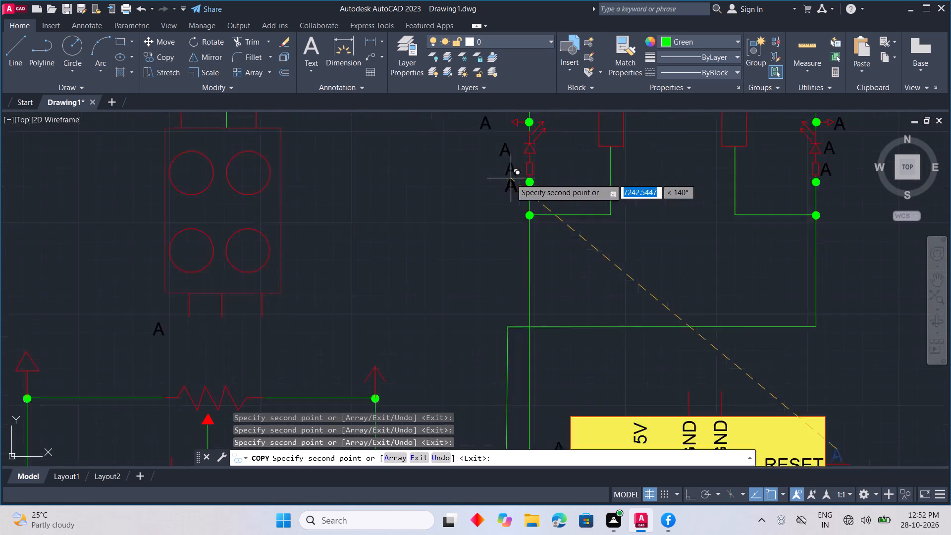
scroll(511, 178, "down", 2)
middle_click_drag(443, 209, 522, 408)
scroll(524, 371, "up", 1)
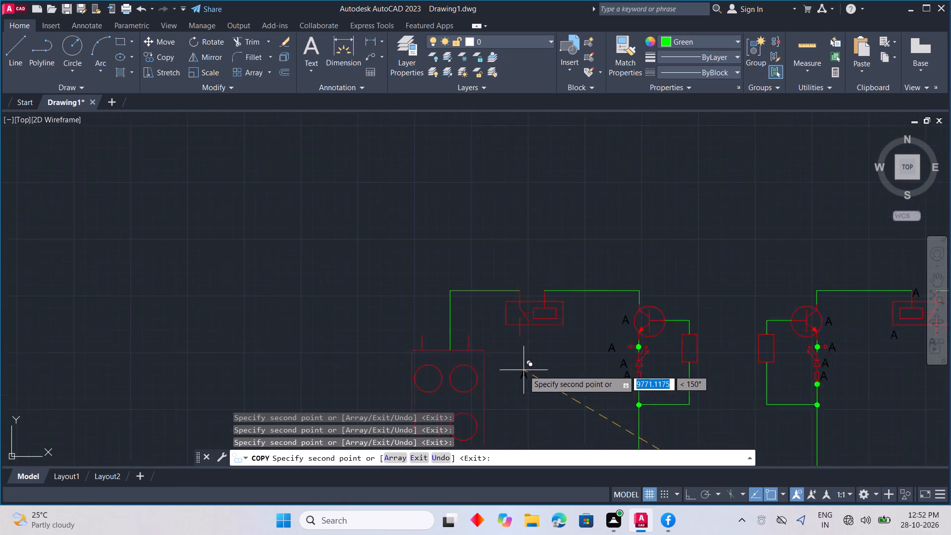
scroll(524, 370, "up", 2)
scroll(509, 325, "up", 2)
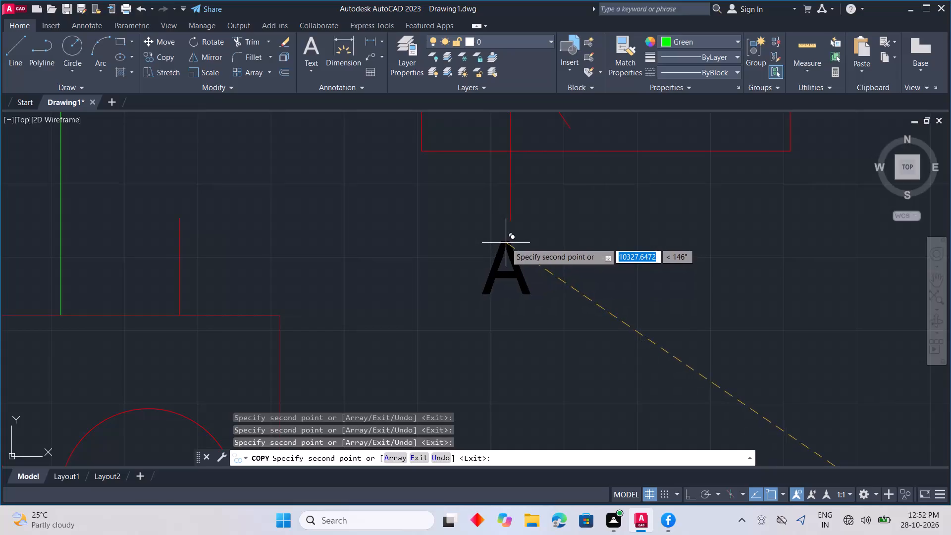
left_click(506, 239)
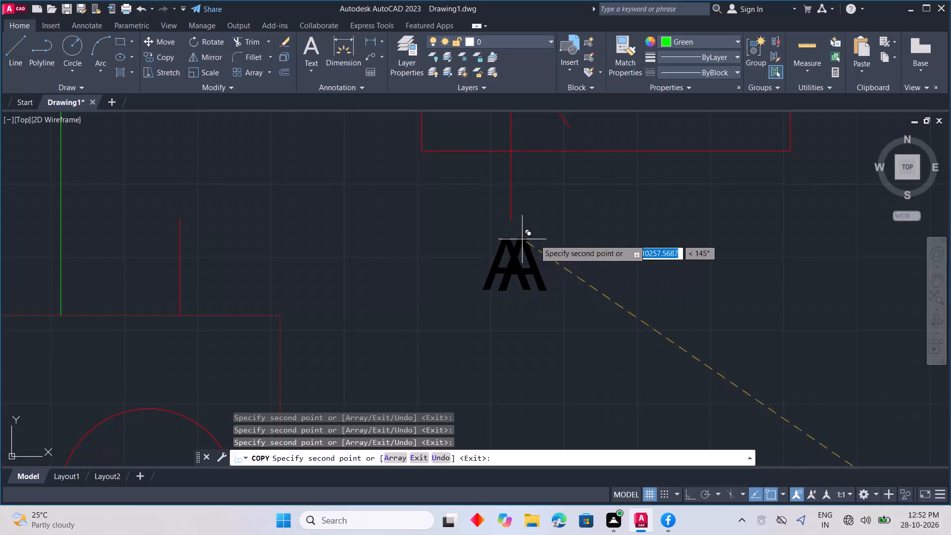
left_click(735, 236)
Place an "A" copy beside the left-hand relay's upper contact lead.
scroll(496, 264, "down", 4)
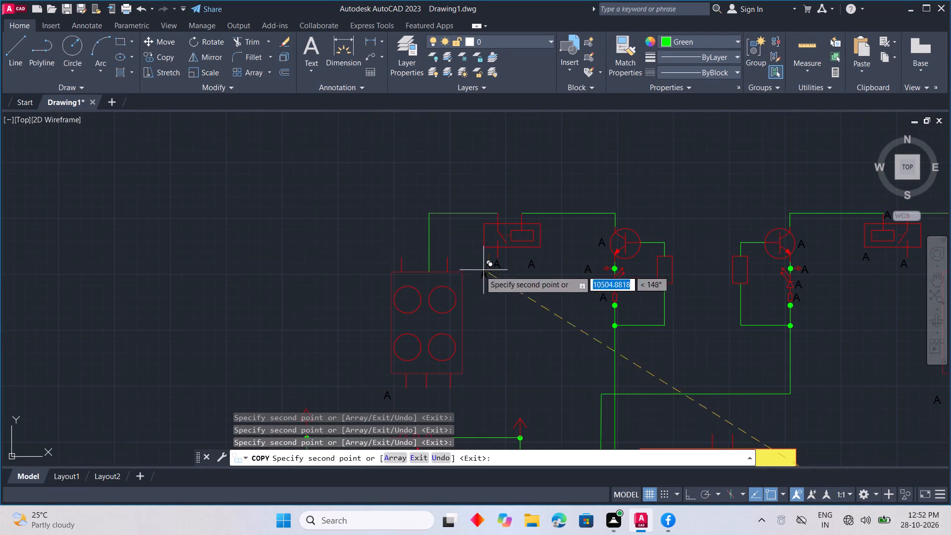
middle_click_drag(369, 289, 487, 277)
scroll(537, 228, "up", 1)
middle_click_drag(537, 228, 556, 307)
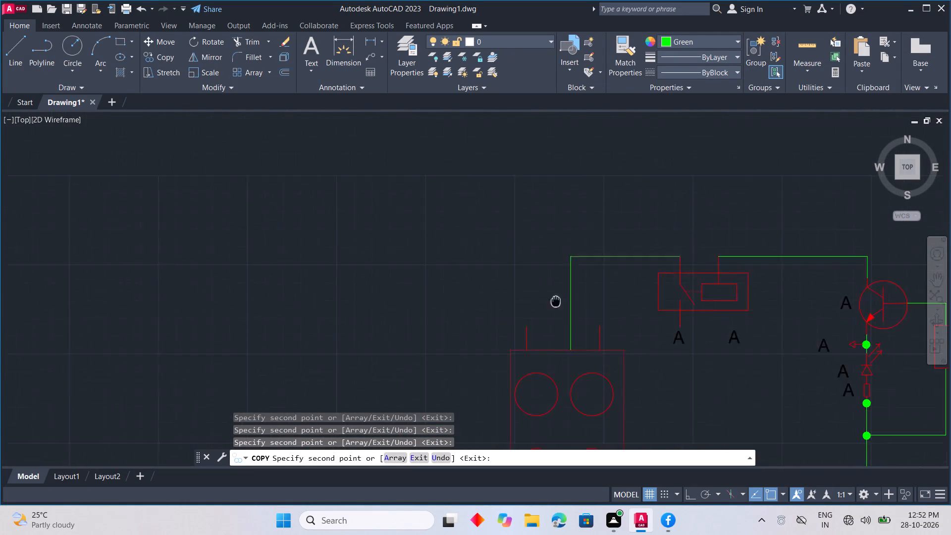
middle_click_drag(556, 307, 552, 359)
scroll(697, 301, "up", 3)
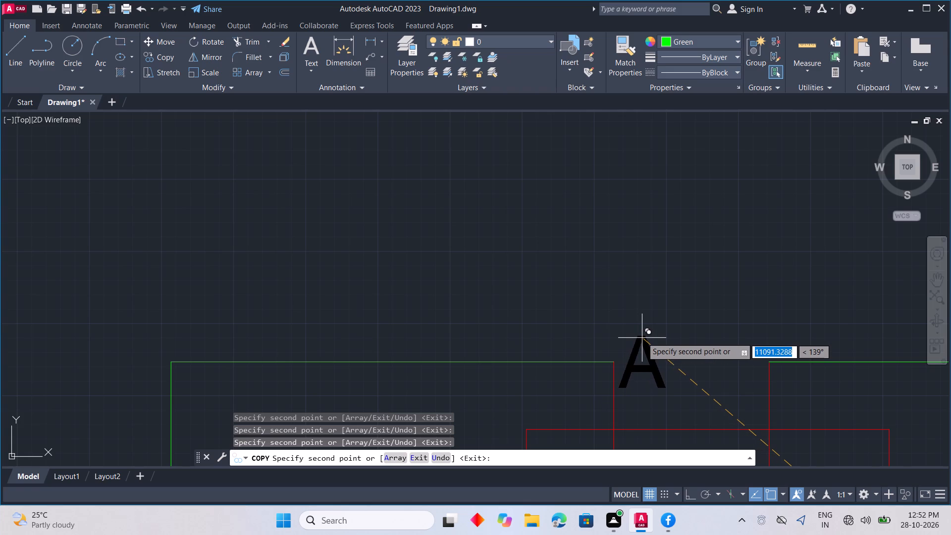
left_click(639, 338)
Place an "A" copy above the closed triangle terminal on the left side of the display module's wiring.
scroll(507, 350, "down", 4)
middle_click_drag(469, 362, 492, 307)
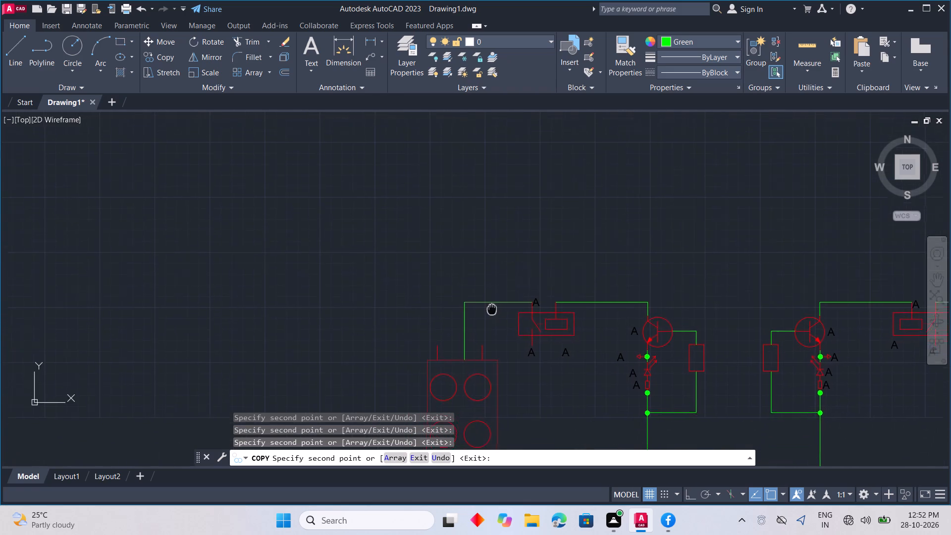
middle_click_drag(492, 307, 493, 300)
scroll(475, 305, "down", 2)
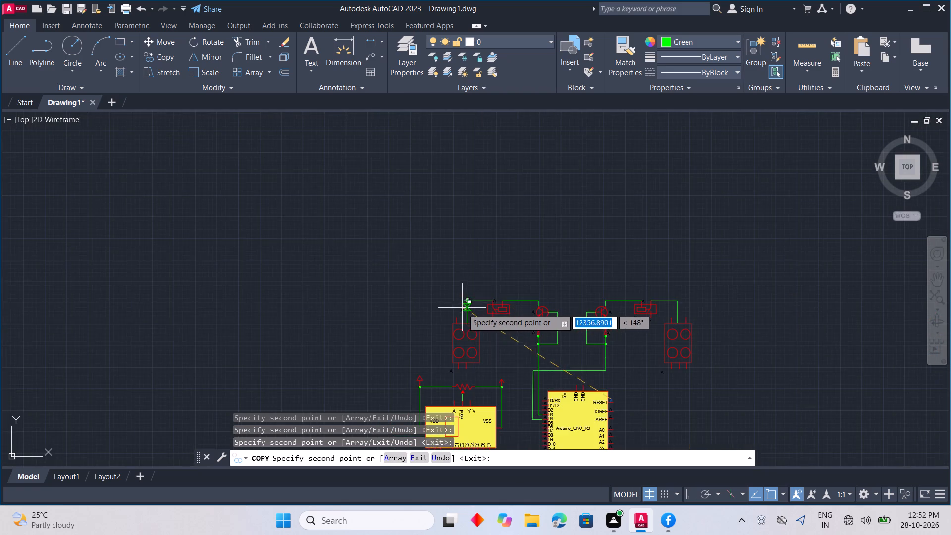
scroll(465, 318, "down", 1)
scroll(445, 365, "up", 6)
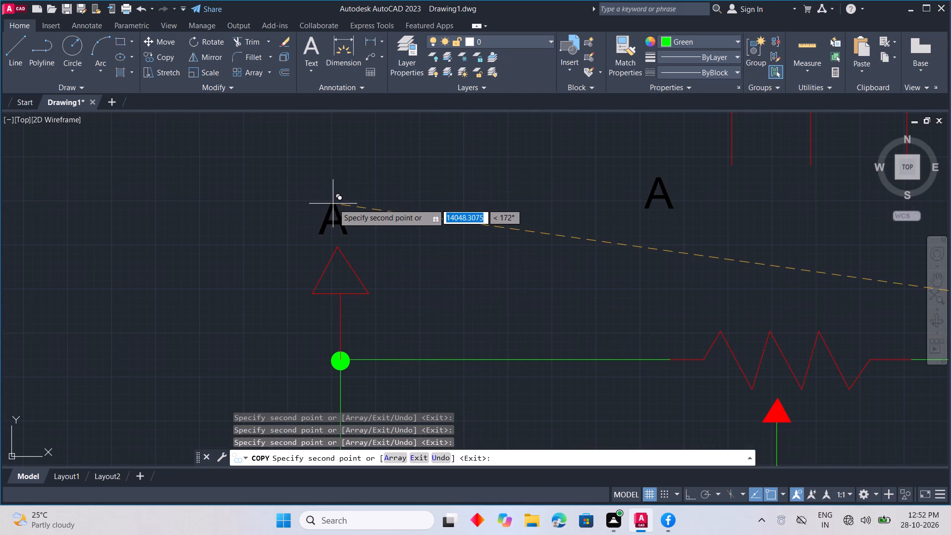
left_click(335, 204)
Place an "A" copy above the open arrow terminal on the right side of the display module's wiring.
scroll(429, 216, "down", 3)
middle_click_drag(502, 234, 422, 258)
scroll(494, 237, "down", 1)
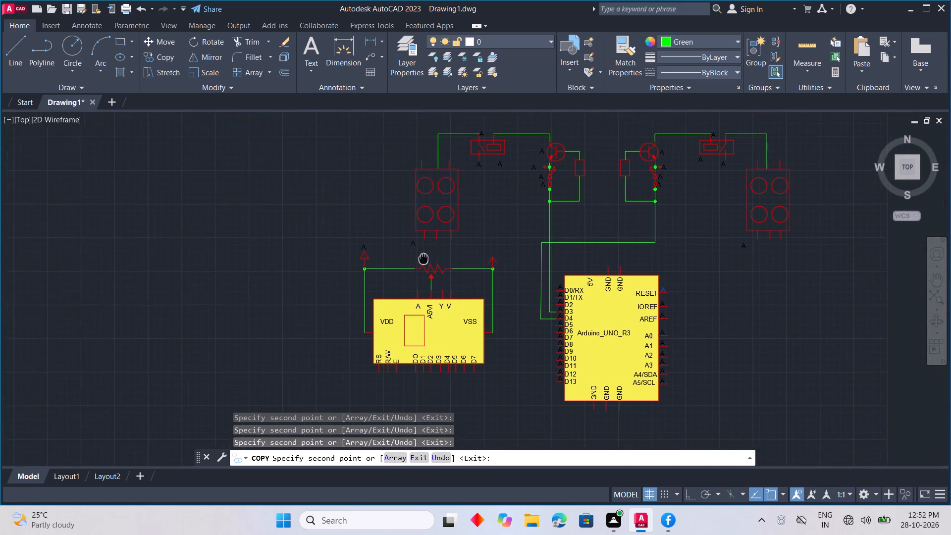
middle_click_drag(422, 258, 398, 261)
scroll(480, 265, "up", 3)
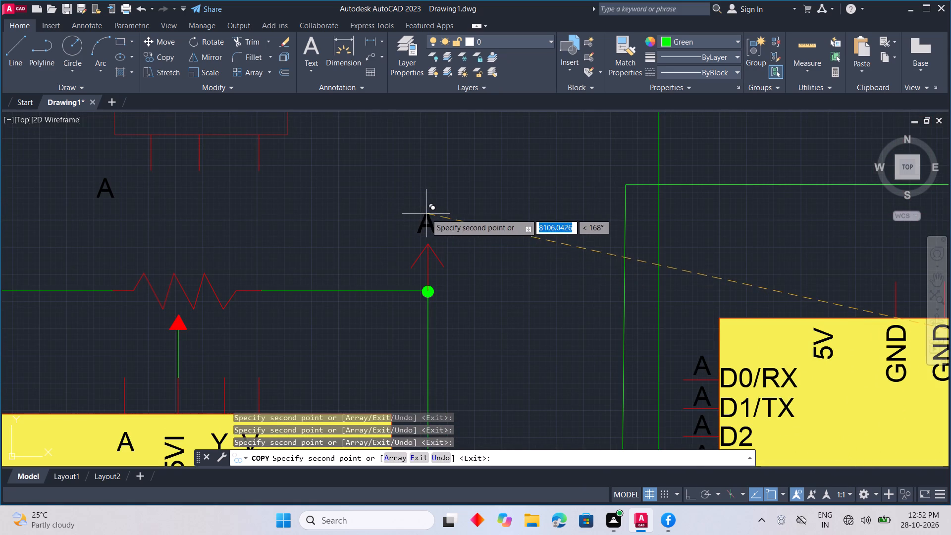
left_click(426, 214)
Place an "A" copy just above the display module's upper-left corner.
scroll(456, 228, "down", 3)
scroll(397, 267, "up", 1)
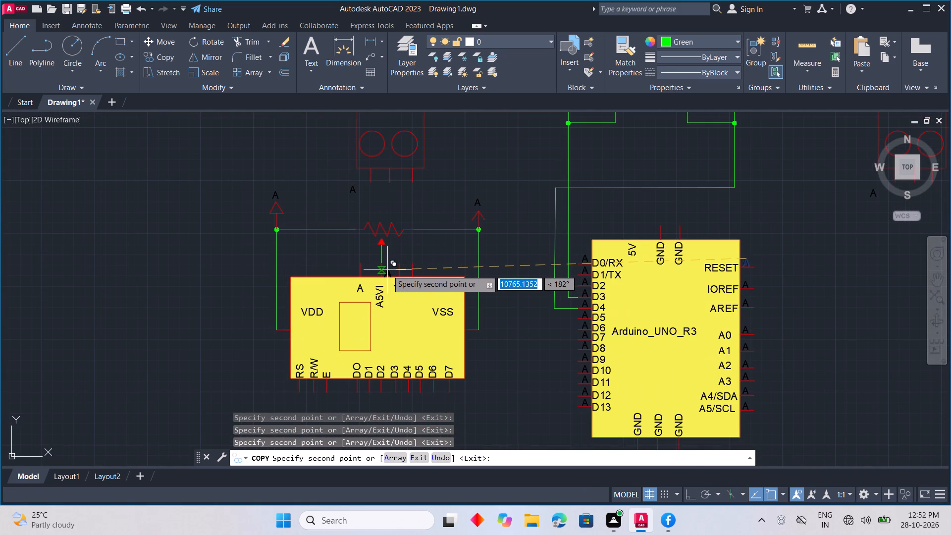
scroll(329, 287, "up", 3)
left_click(222, 201)
Place an "A" copy to the right of the left-hand four-circle block and finish copying.
scroll(339, 197, "down", 4)
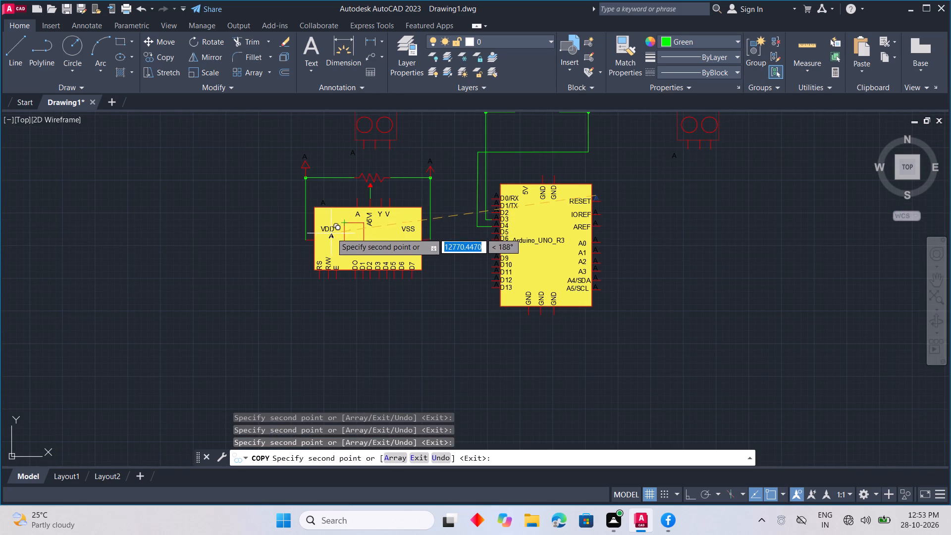
middle_click_drag(328, 204, 324, 254)
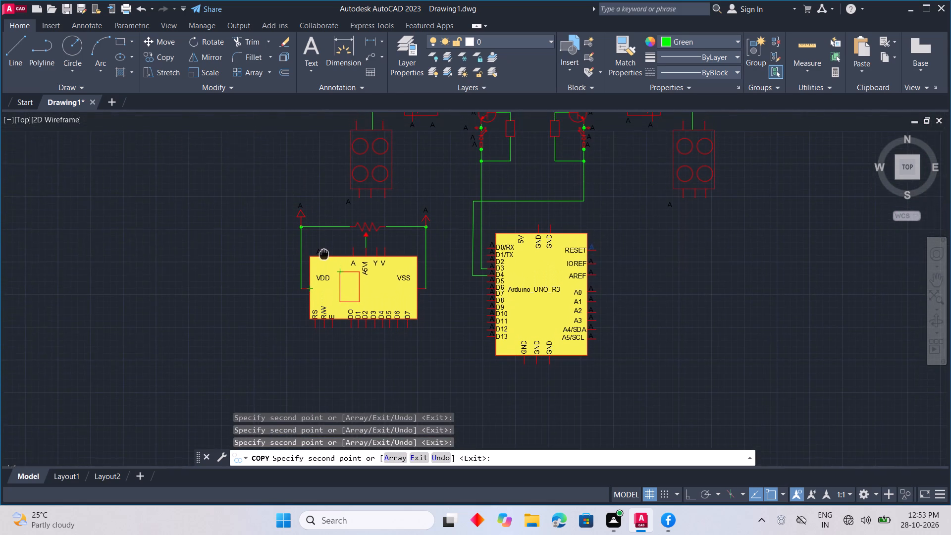
middle_click_drag(324, 254, 324, 267)
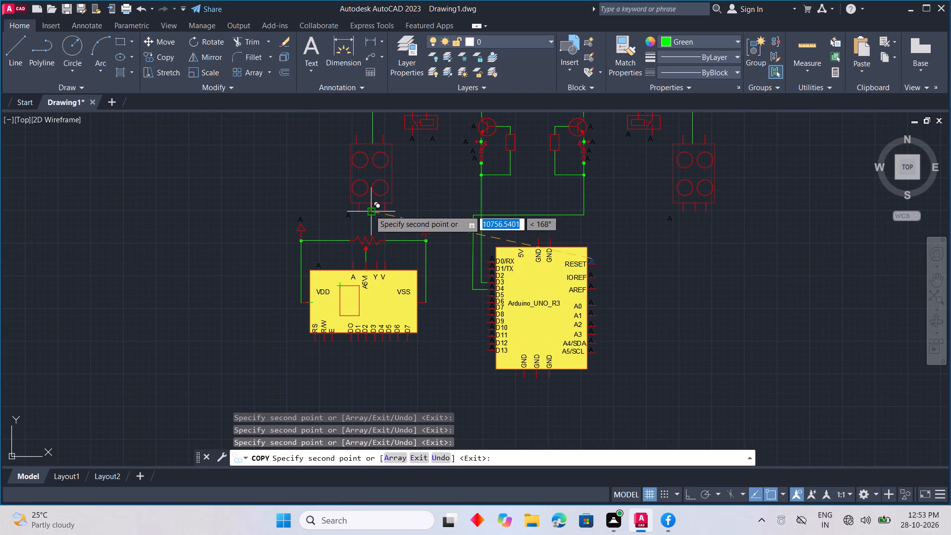
scroll(407, 180, "up", 3)
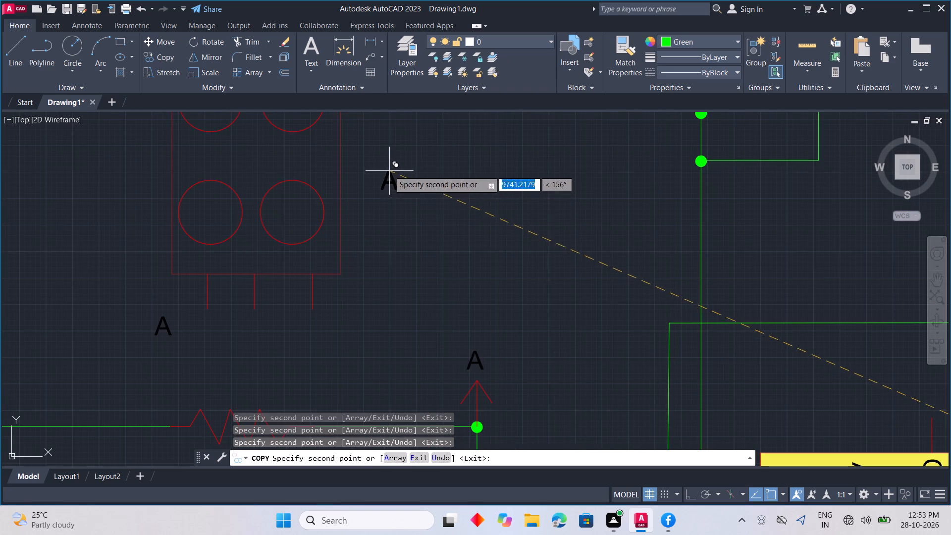
middle_click_drag(388, 170, 395, 219)
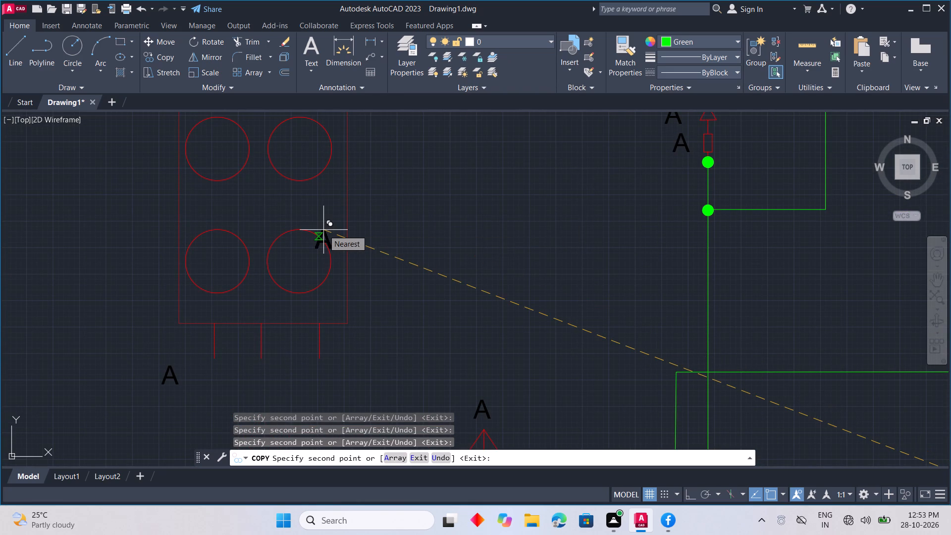
middle_click_drag(415, 158, 414, 200)
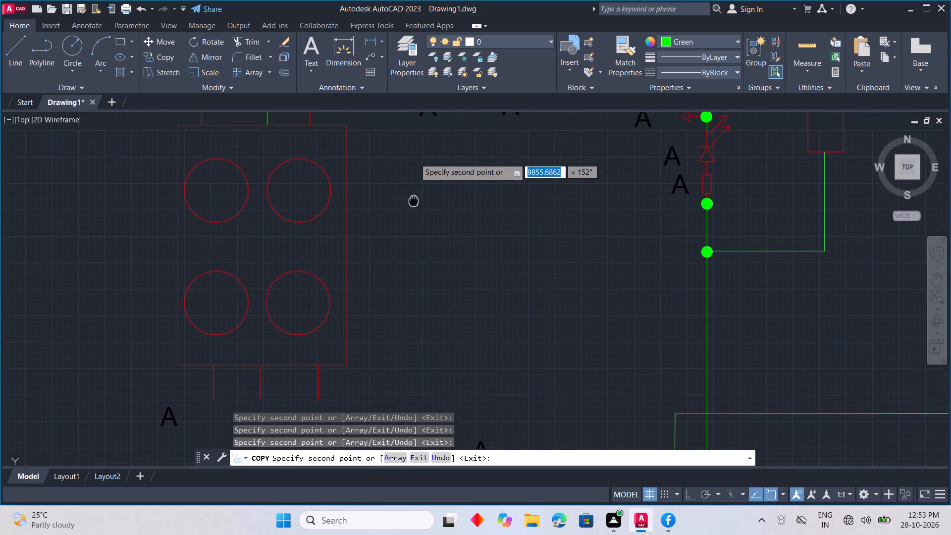
middle_click_drag(414, 200, 403, 243)
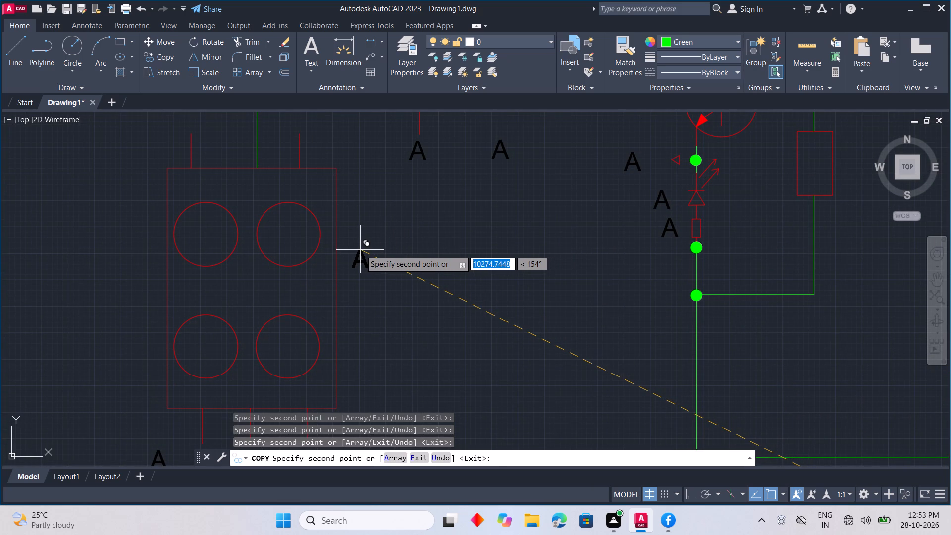
left_click(360, 250)
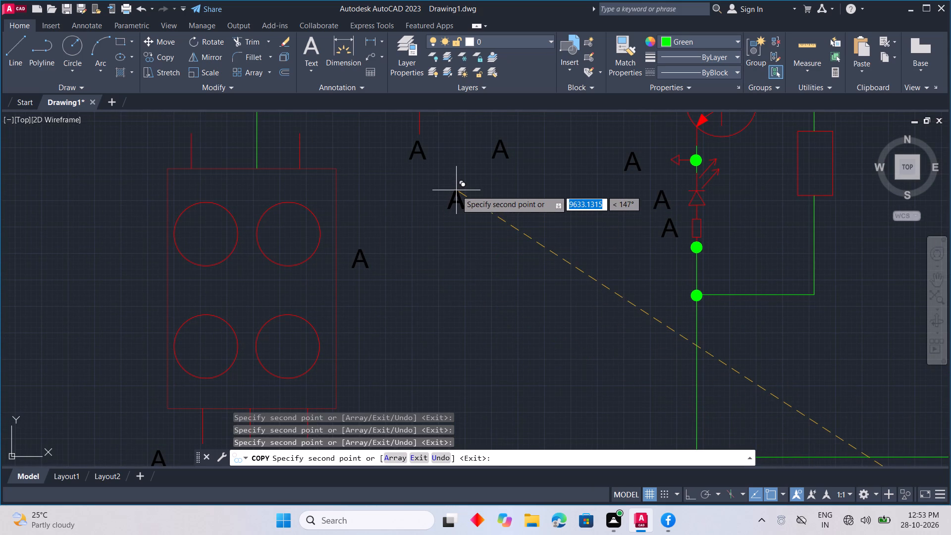
key("Escape")
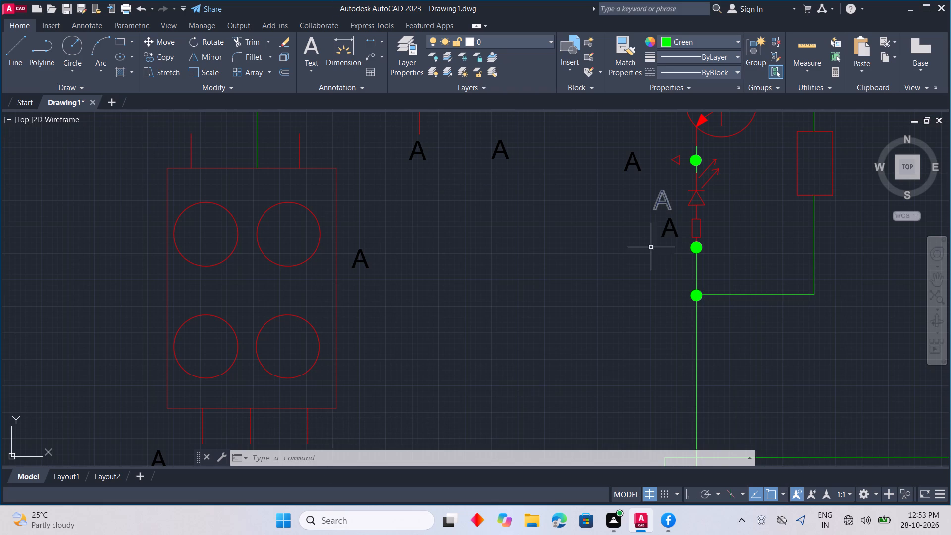
Examine the whole schematic and the placement of the "A" label copies around its components.
scroll(591, 302, "down", 4)
middle_click_drag(579, 310, 548, 307)
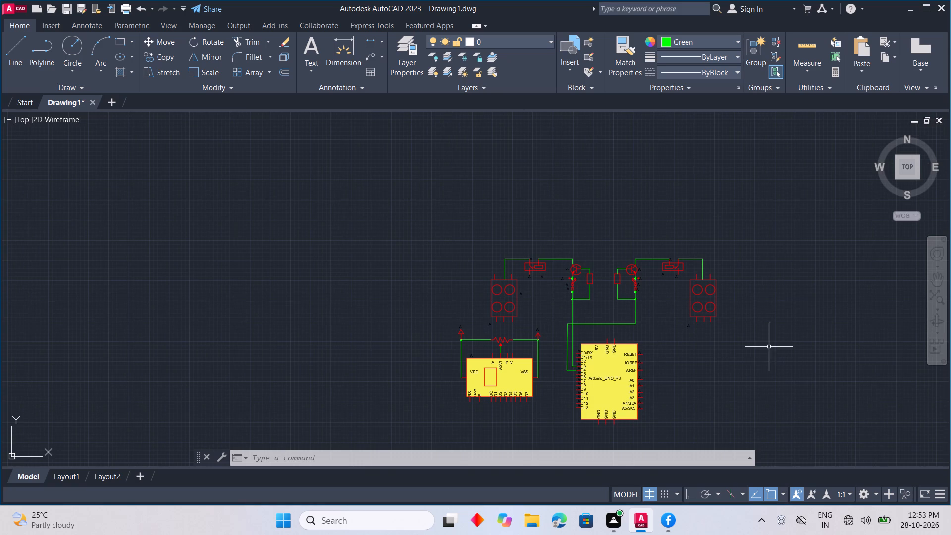
middle_click_drag(705, 346, 261, 344)
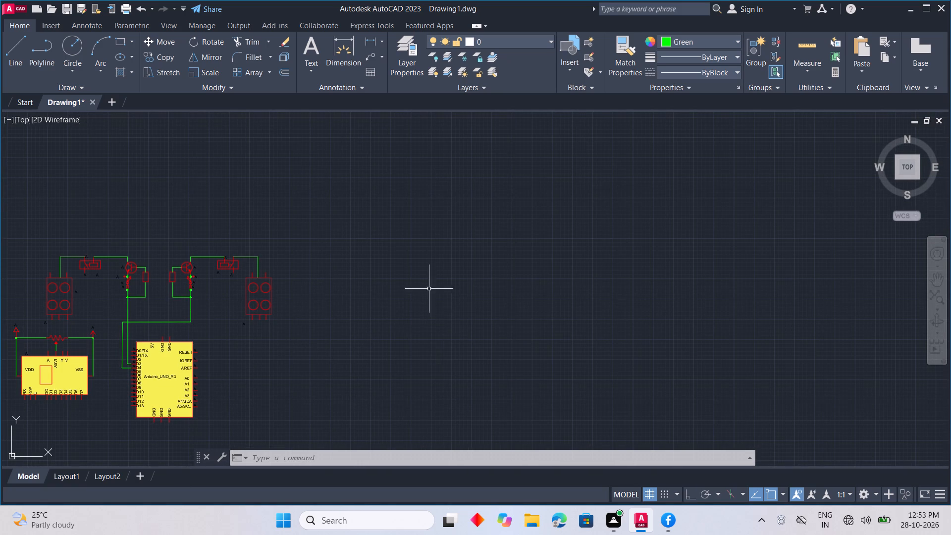
middle_click_drag(316, 339, 591, 244)
scroll(318, 339, "down", 1)
scroll(594, 253, "up", 1)
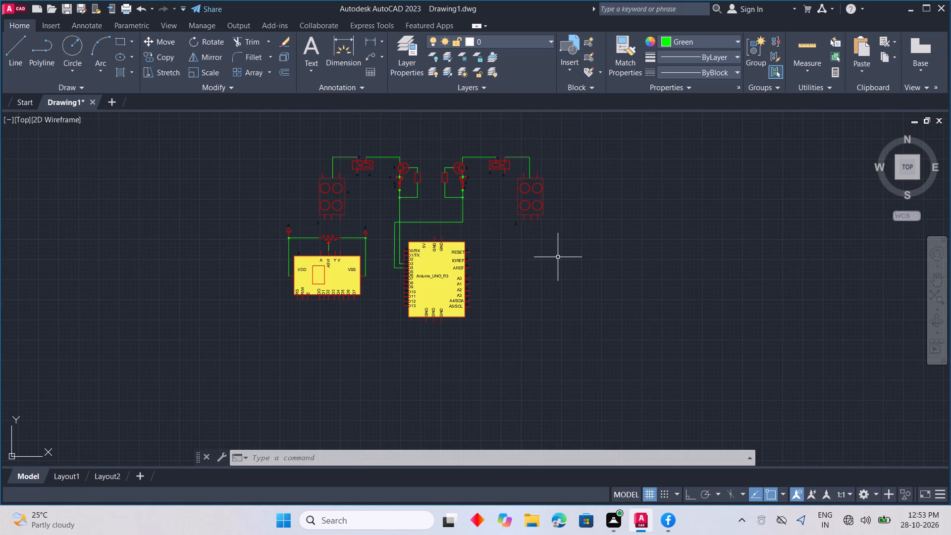
middle_click_drag(546, 255, 606, 350)
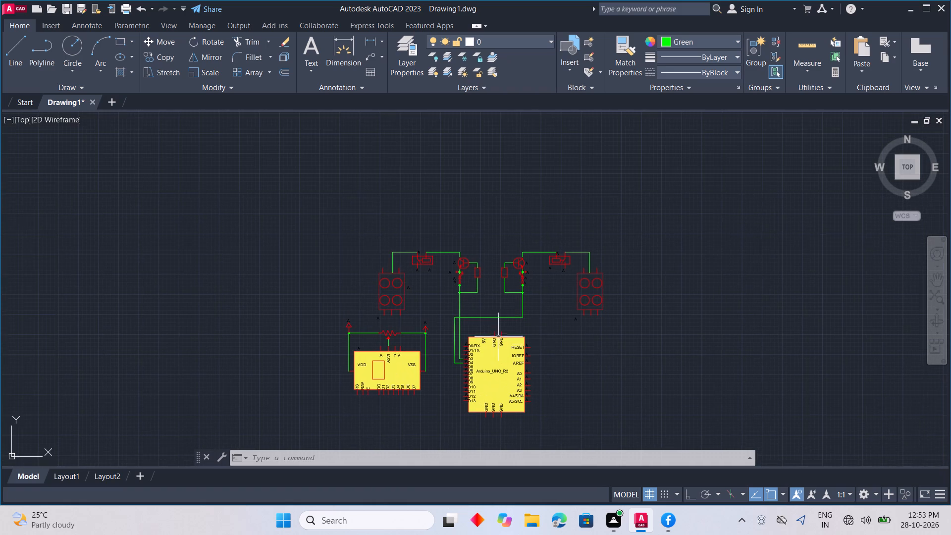
scroll(341, 302, "up", 1)
middle_click_drag(412, 313, 427, 248)
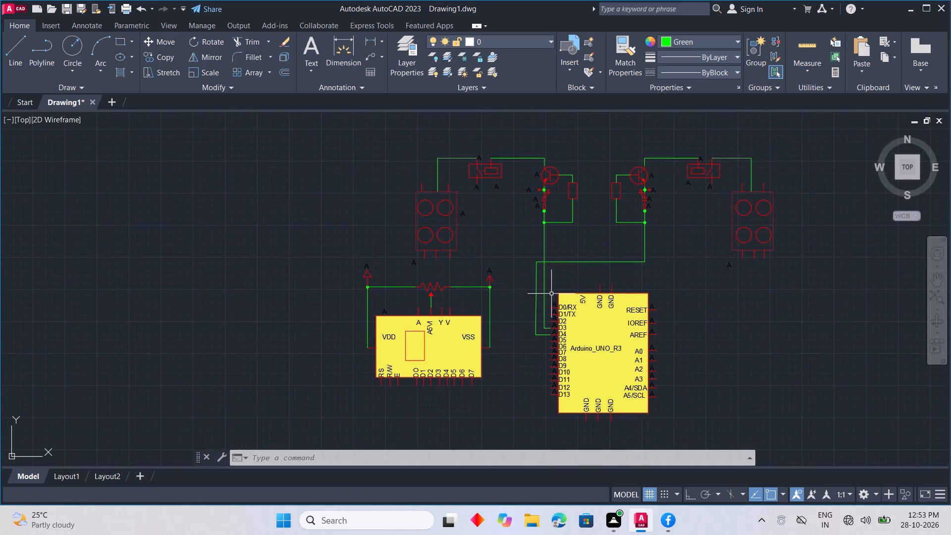
middle_click_drag(682, 293, 499, 305)
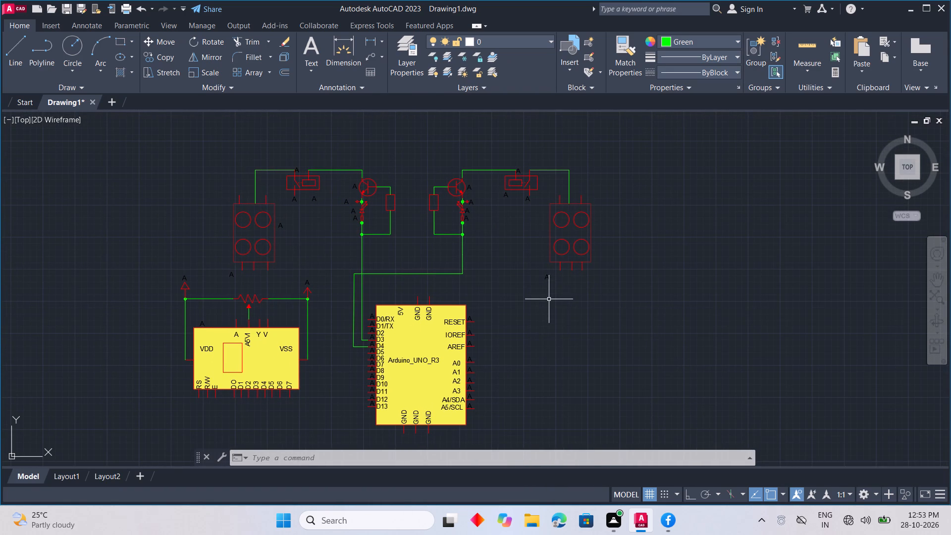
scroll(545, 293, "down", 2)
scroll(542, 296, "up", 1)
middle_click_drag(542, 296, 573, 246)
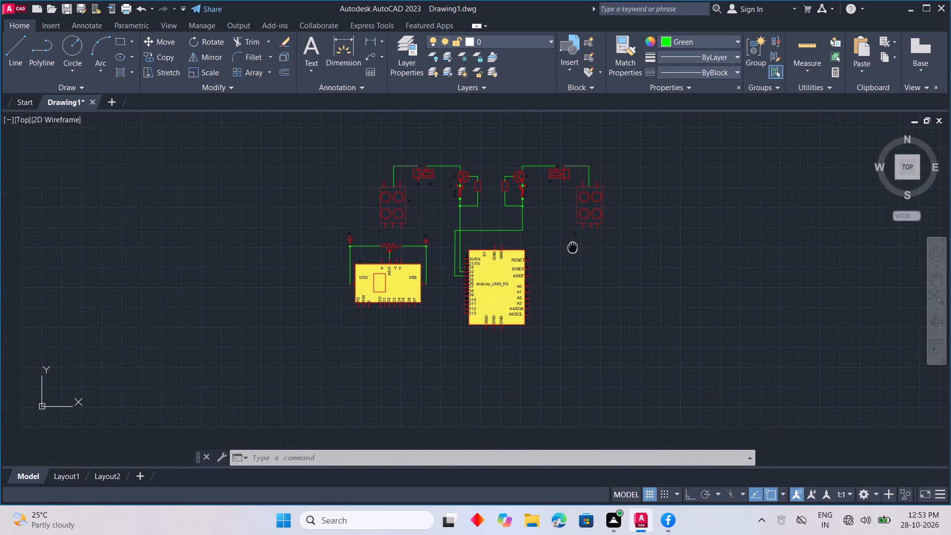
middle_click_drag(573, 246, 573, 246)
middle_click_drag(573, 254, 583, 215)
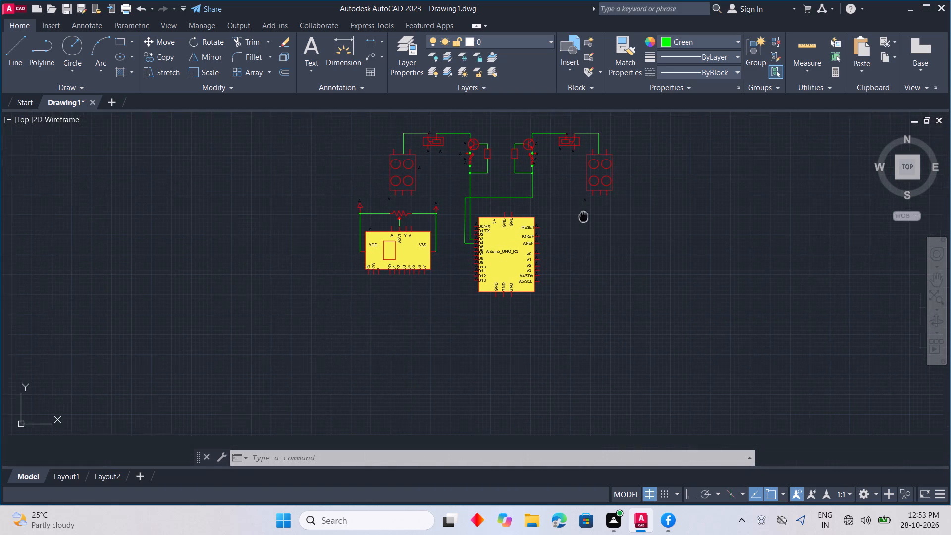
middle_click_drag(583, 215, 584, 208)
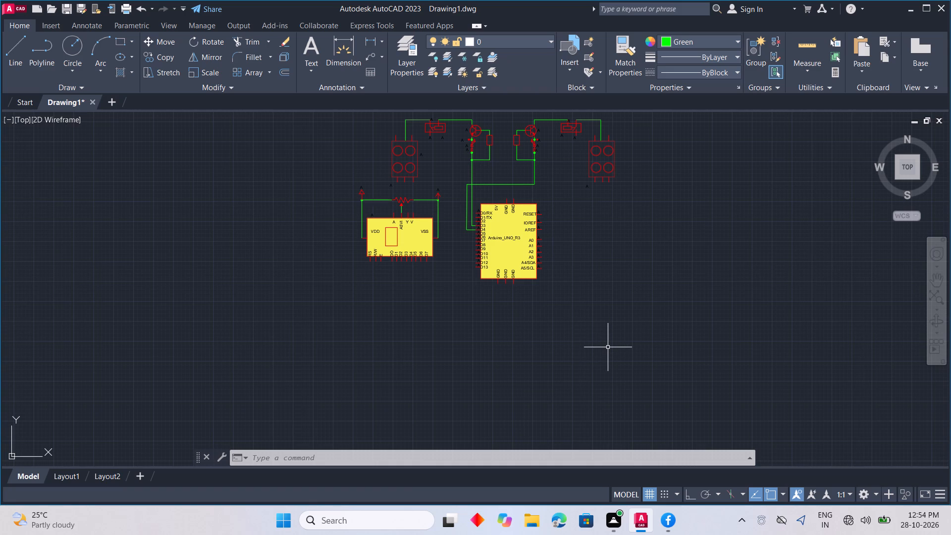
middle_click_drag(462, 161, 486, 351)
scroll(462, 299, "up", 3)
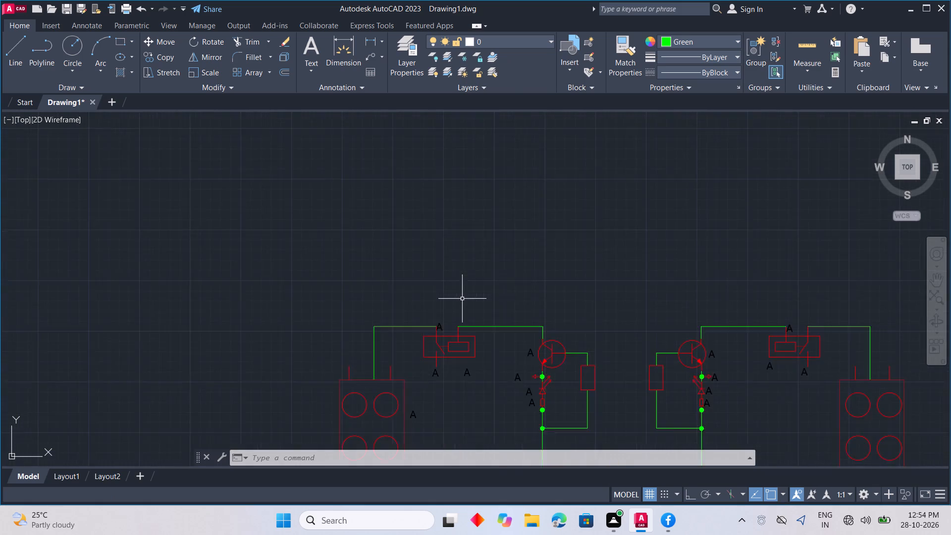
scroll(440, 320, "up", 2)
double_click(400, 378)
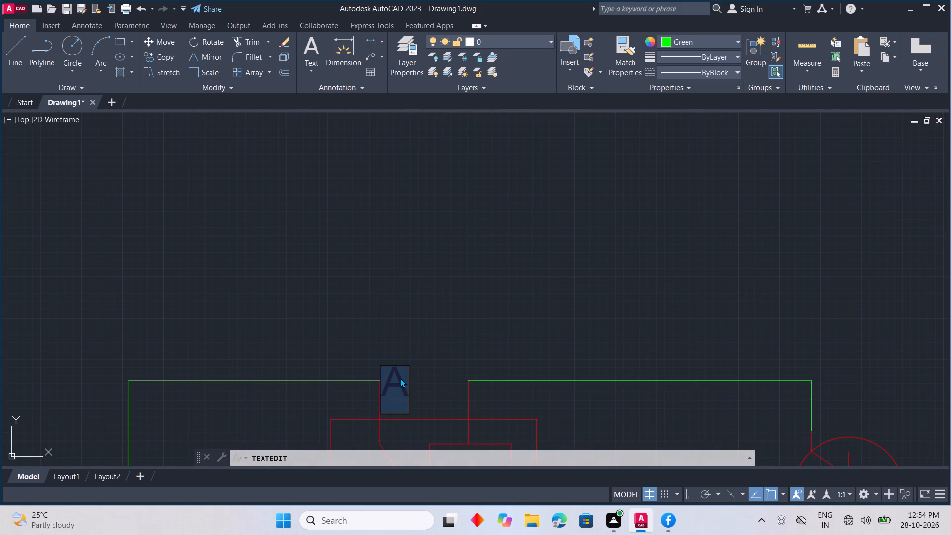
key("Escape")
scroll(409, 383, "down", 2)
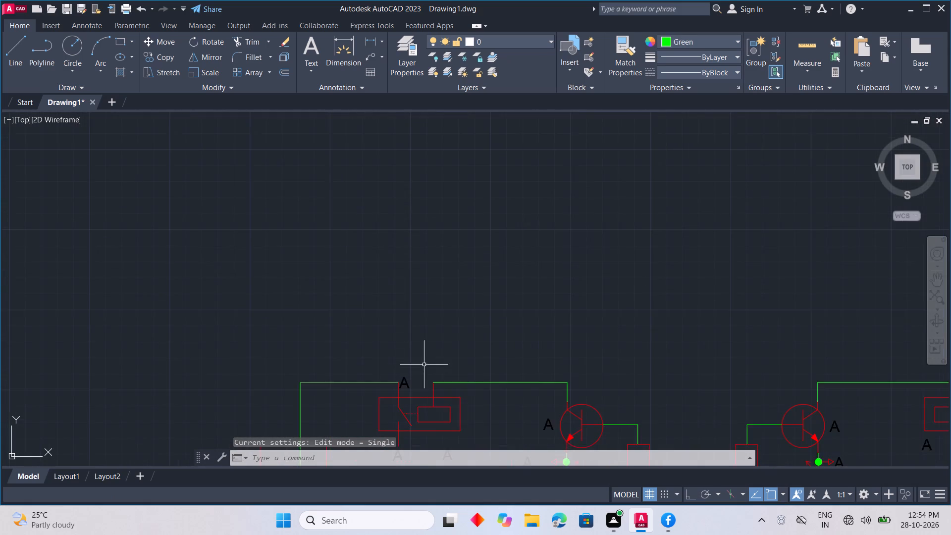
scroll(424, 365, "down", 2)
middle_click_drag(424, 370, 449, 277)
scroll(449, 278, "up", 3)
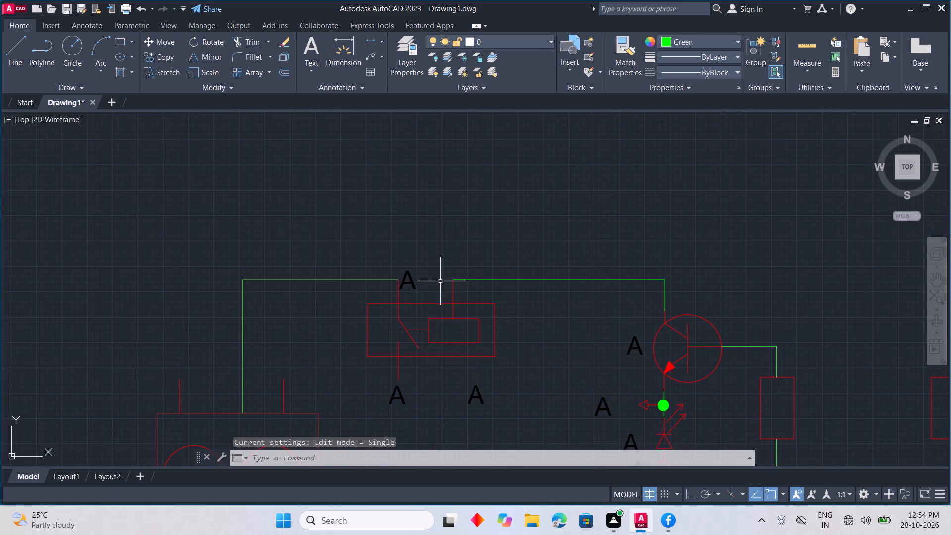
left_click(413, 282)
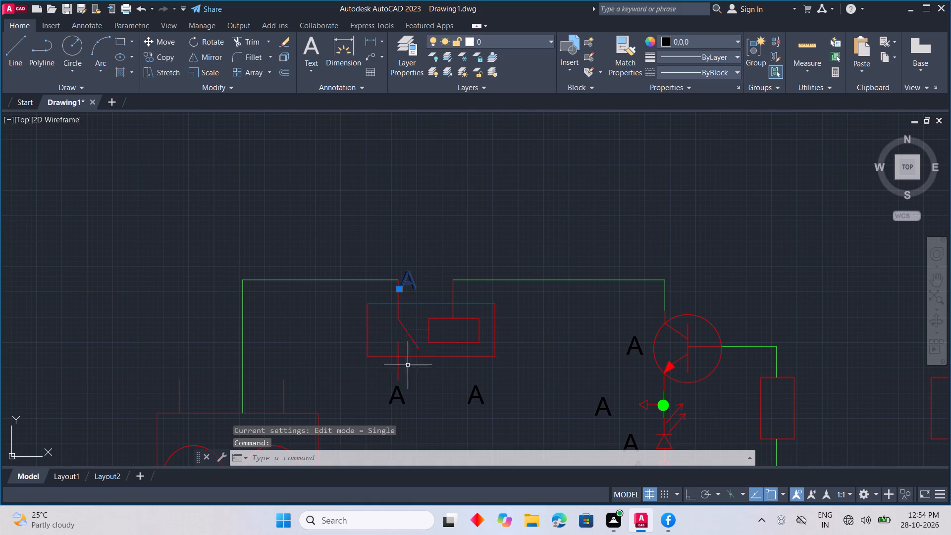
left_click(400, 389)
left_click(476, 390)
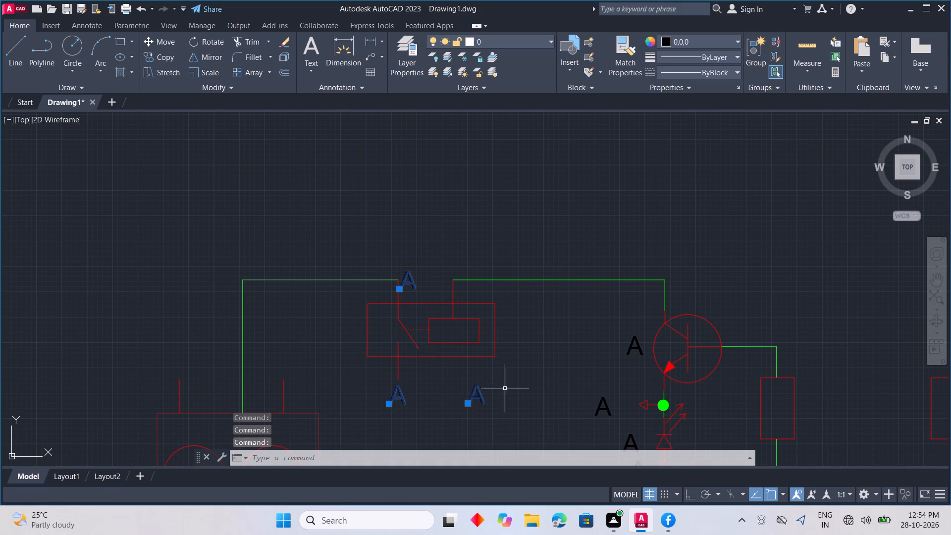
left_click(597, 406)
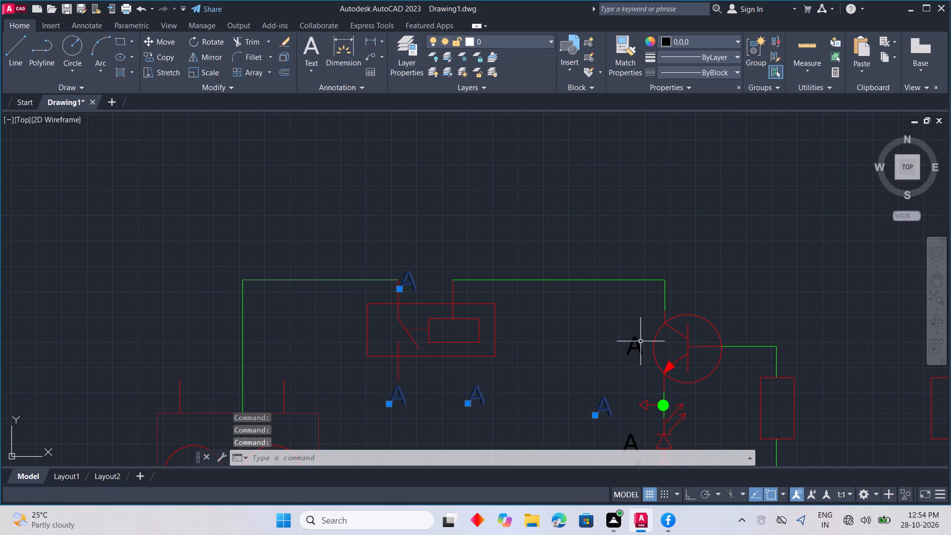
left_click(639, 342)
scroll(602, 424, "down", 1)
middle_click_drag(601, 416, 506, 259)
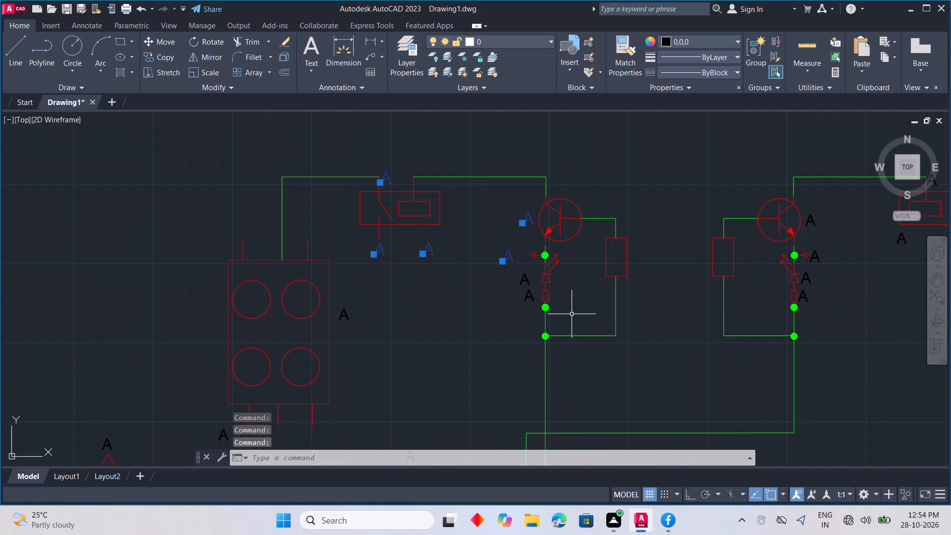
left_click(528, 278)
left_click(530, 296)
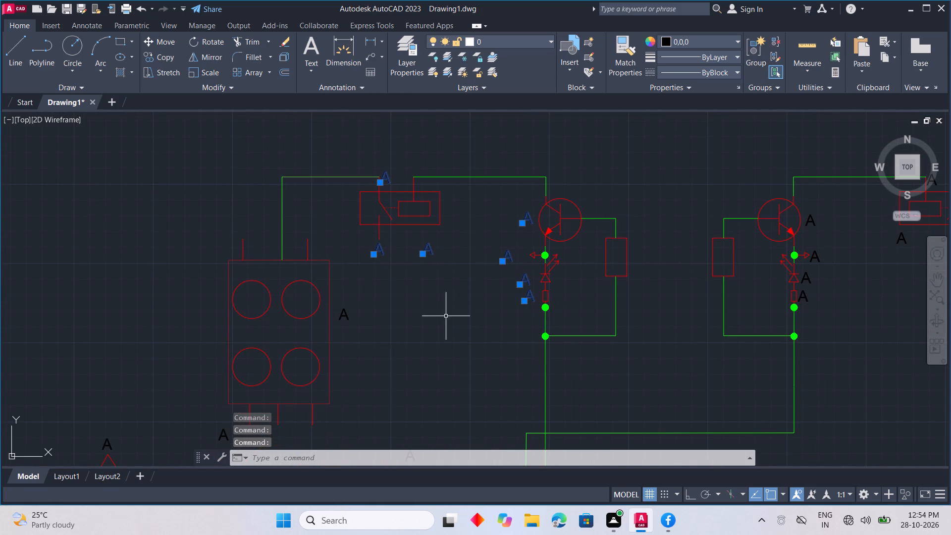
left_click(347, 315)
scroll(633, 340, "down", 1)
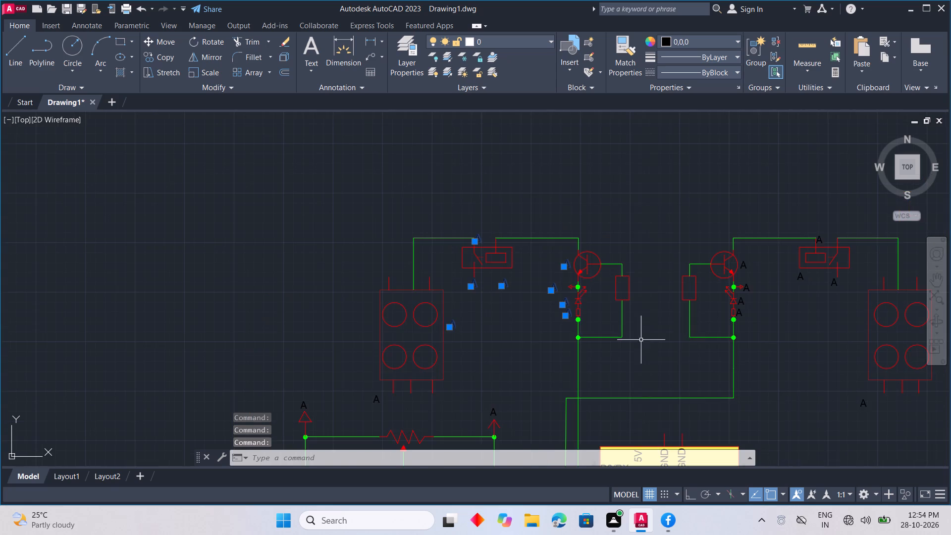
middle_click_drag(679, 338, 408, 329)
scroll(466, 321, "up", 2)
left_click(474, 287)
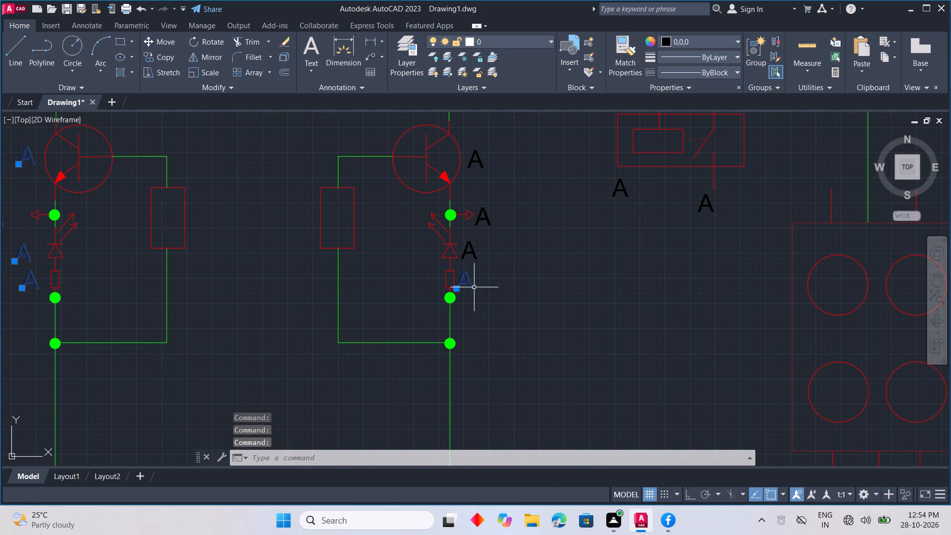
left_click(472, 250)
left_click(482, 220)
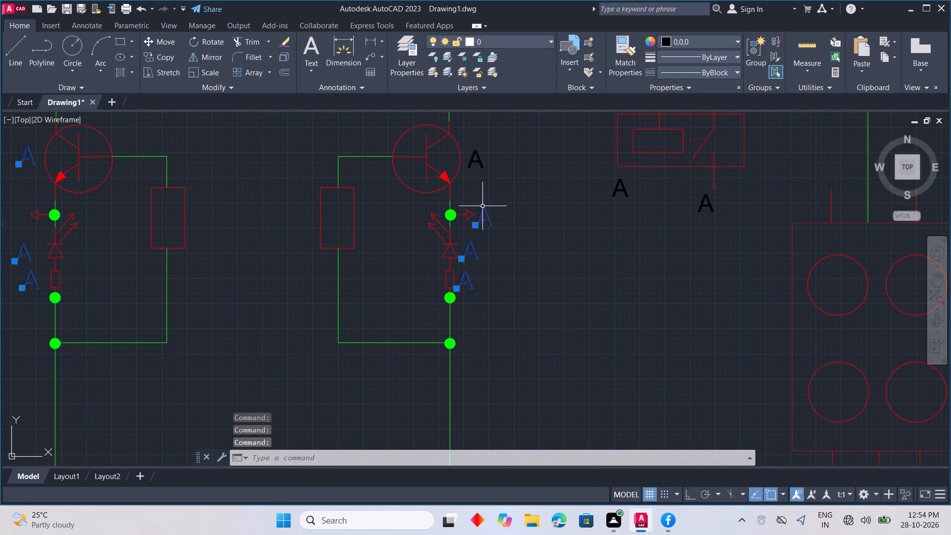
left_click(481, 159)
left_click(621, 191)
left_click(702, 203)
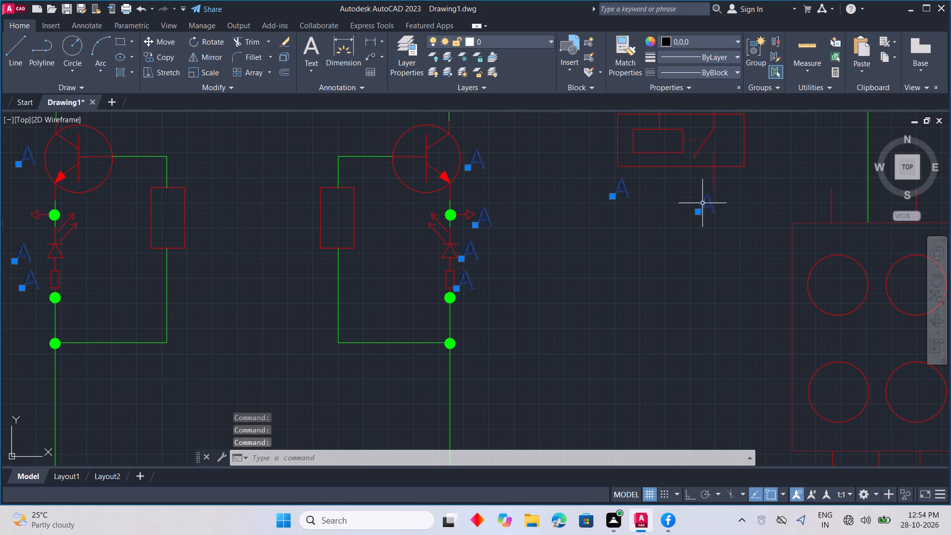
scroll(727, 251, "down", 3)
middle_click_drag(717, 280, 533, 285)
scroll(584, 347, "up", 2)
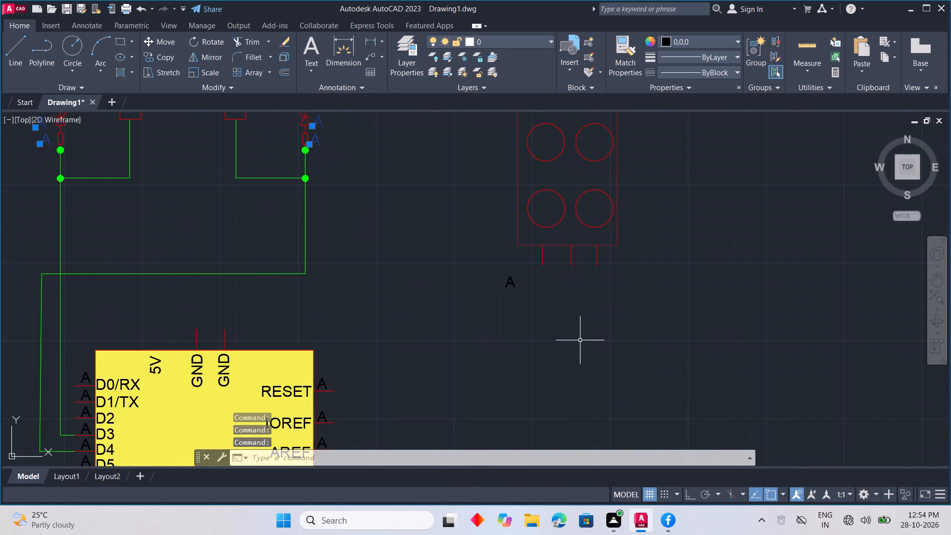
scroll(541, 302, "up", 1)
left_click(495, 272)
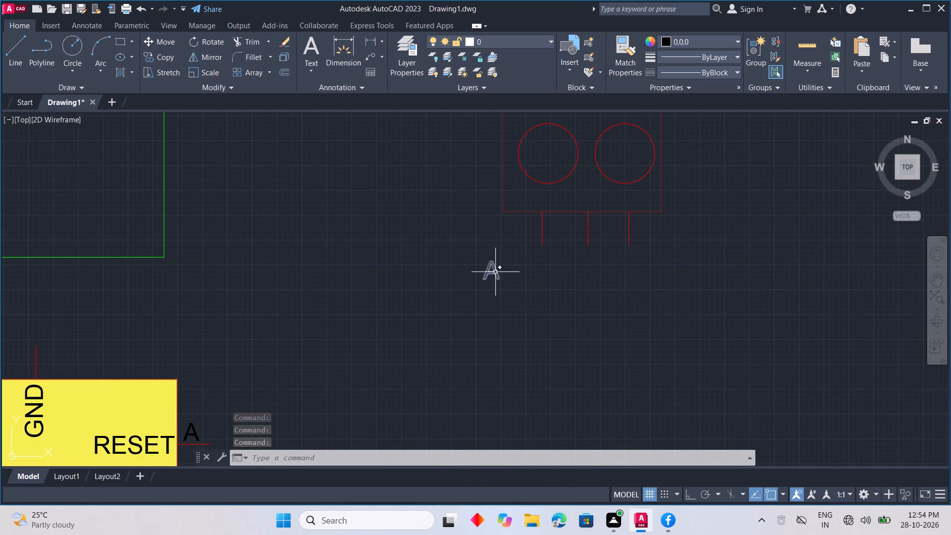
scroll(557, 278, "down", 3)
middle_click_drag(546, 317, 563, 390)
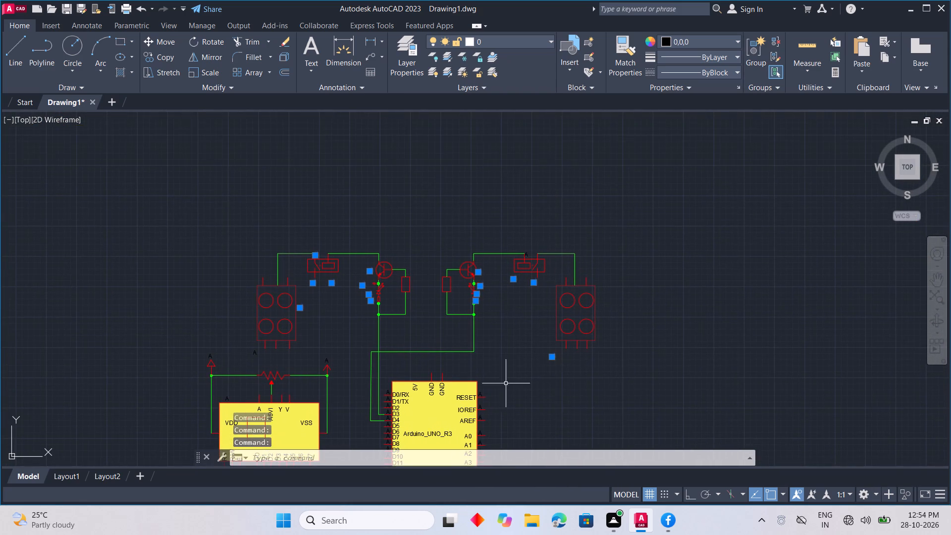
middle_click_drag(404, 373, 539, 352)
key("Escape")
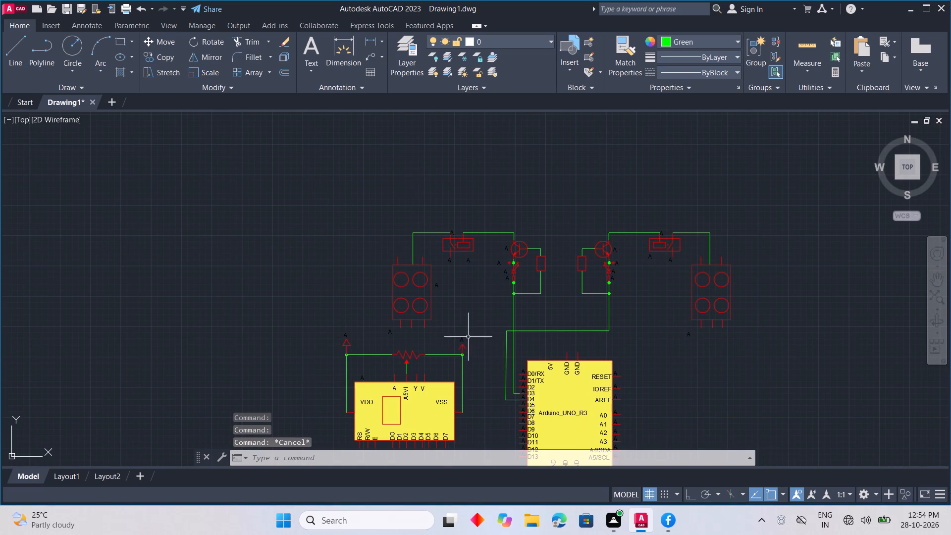
Change the "A" labels around the display module wiring, left four-circle block, relays, transistors, LEDs and small resistors to Blue.
scroll(468, 332, "up", 3)
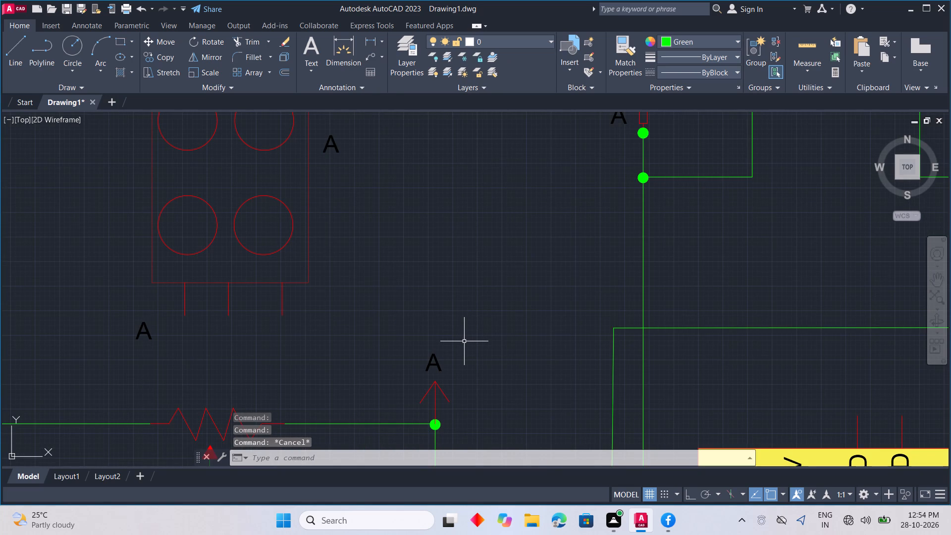
scroll(464, 341, "down", 3)
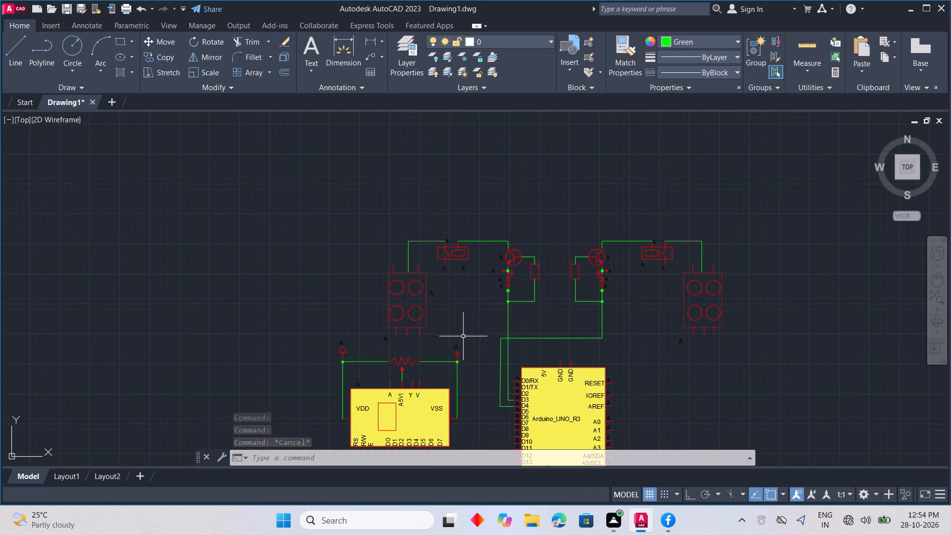
scroll(326, 349, "up", 3)
left_click_drag(371, 328, 376, 326)
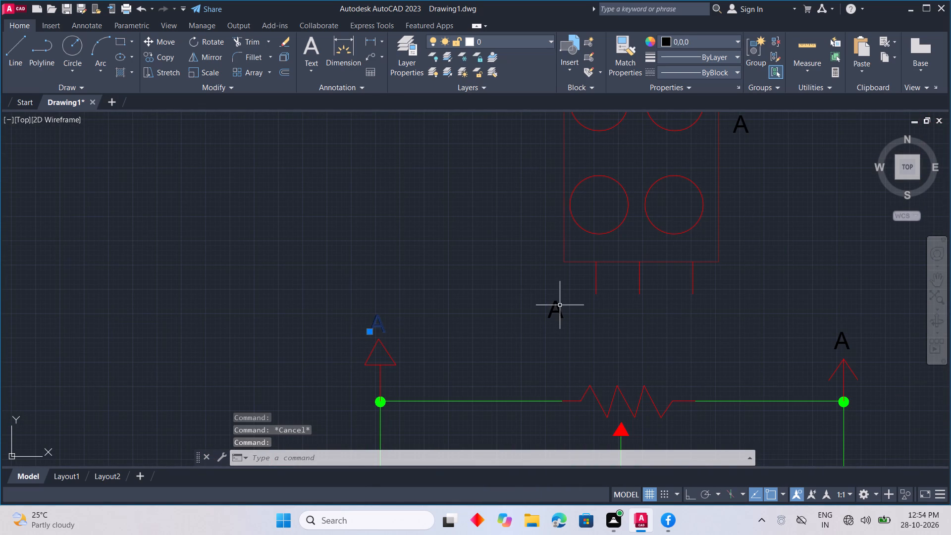
left_click(560, 305)
scroll(539, 356, "down", 3)
middle_click_drag(527, 364, 504, 301)
scroll(497, 325, "up", 4)
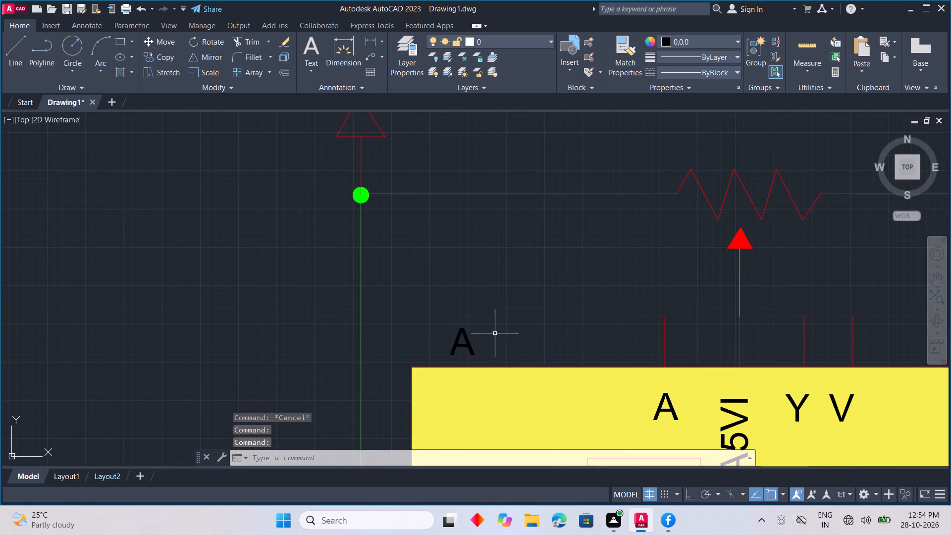
left_click(470, 346)
scroll(652, 335, "down", 2)
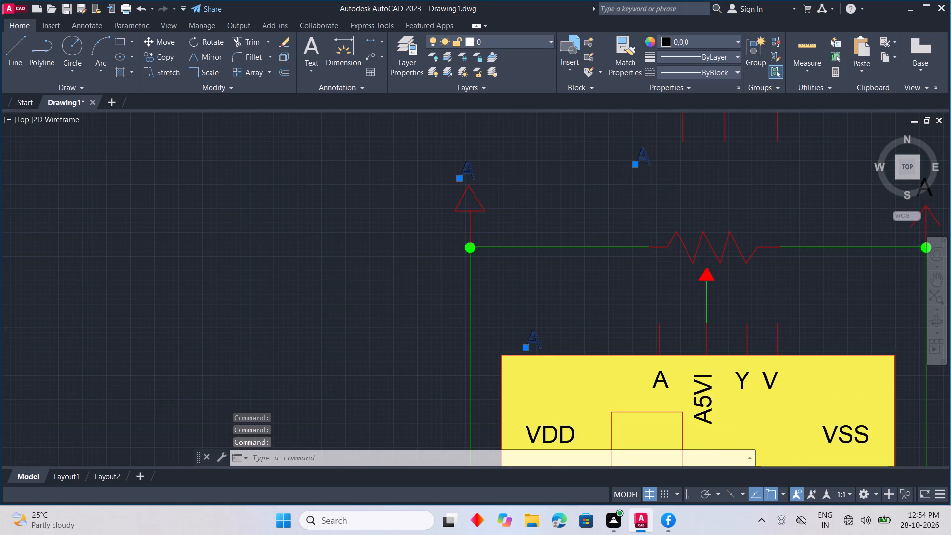
scroll(652, 334, "down", 2)
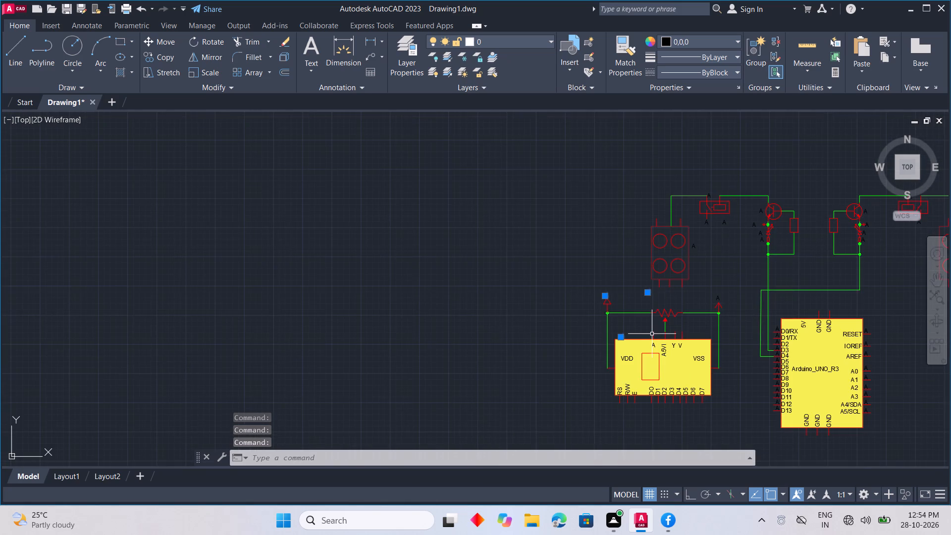
middle_click_drag(652, 334, 509, 397)
scroll(566, 401, "up", 3)
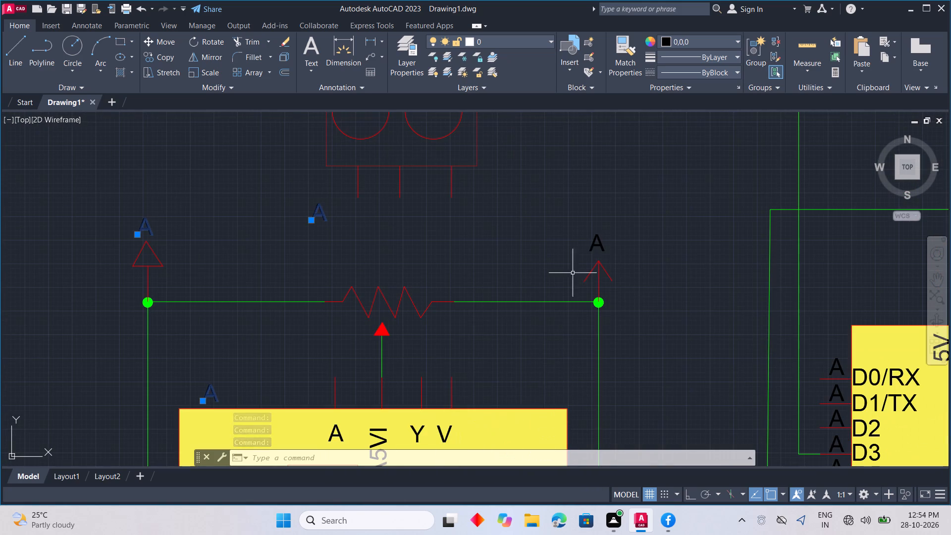
left_click(591, 244)
scroll(526, 254, "down", 2)
middle_click_drag(526, 263, 529, 427)
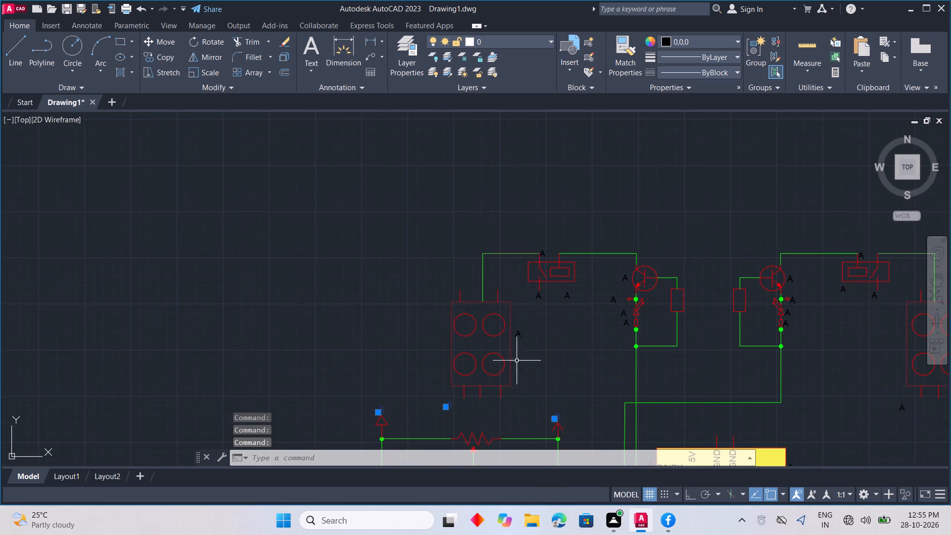
scroll(513, 317, "up", 2)
left_click(527, 353)
left_click(578, 261)
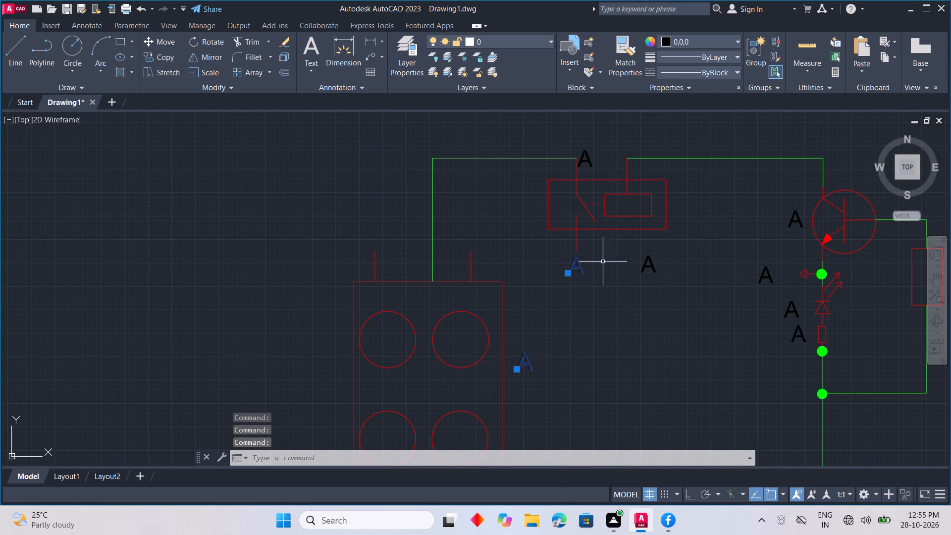
left_click(644, 261)
left_click(592, 165)
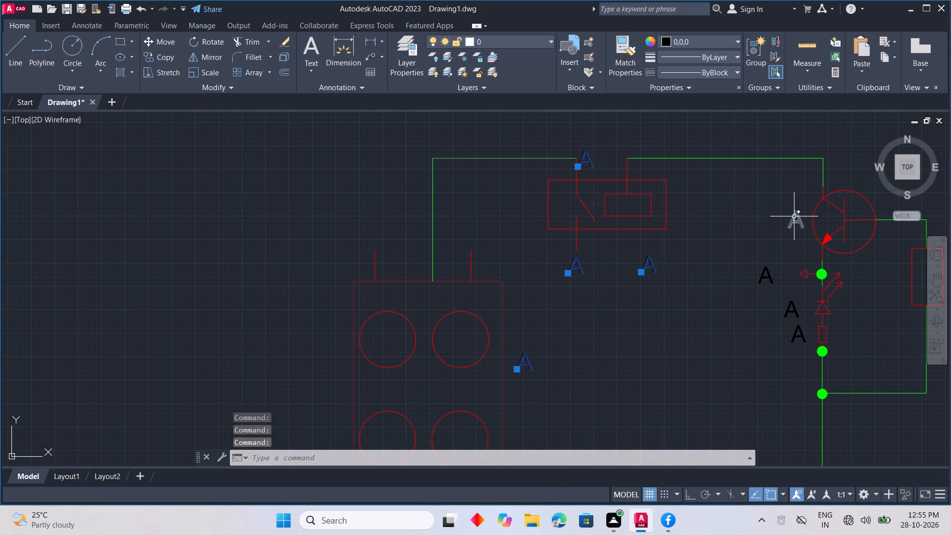
left_click(794, 216)
left_click(793, 302)
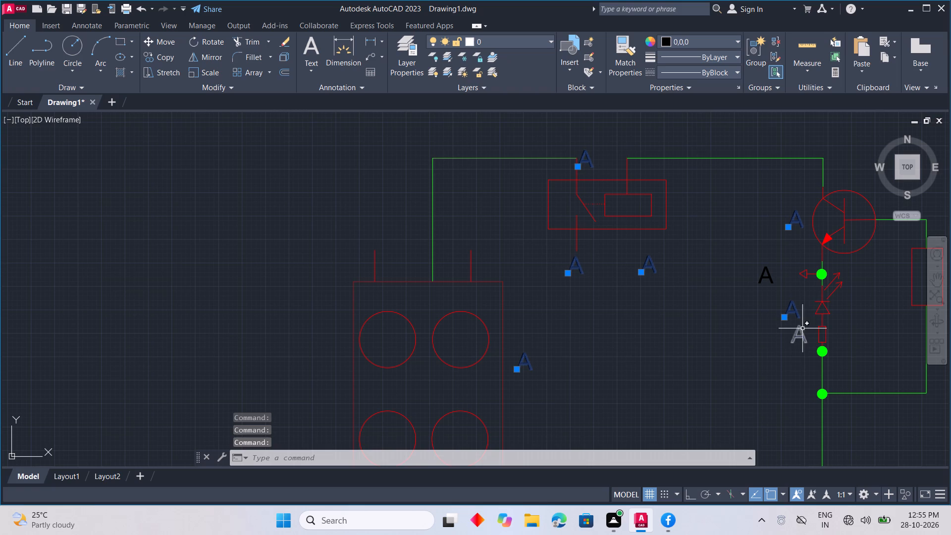
left_click(802, 328)
middle_click_drag(805, 330, 447, 358)
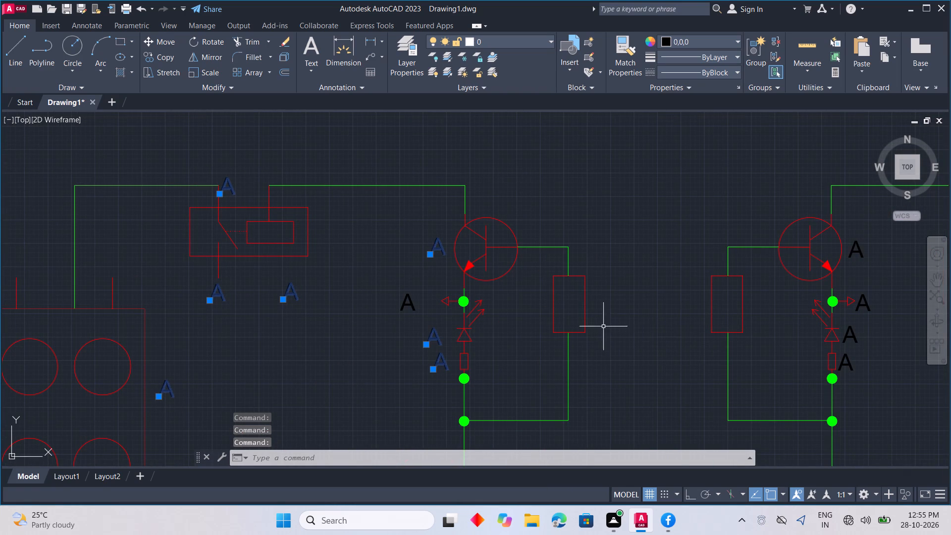
middle_click_drag(797, 316, 605, 321)
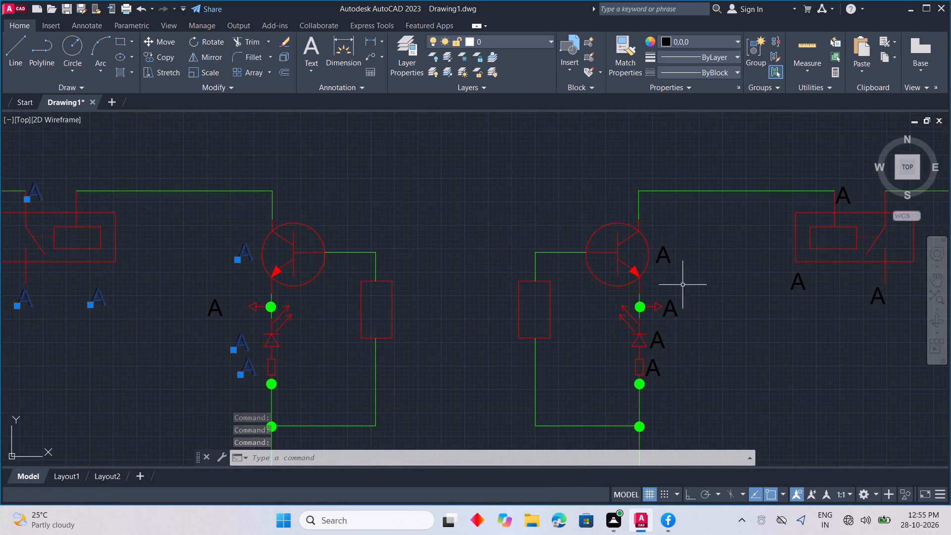
left_click(667, 252)
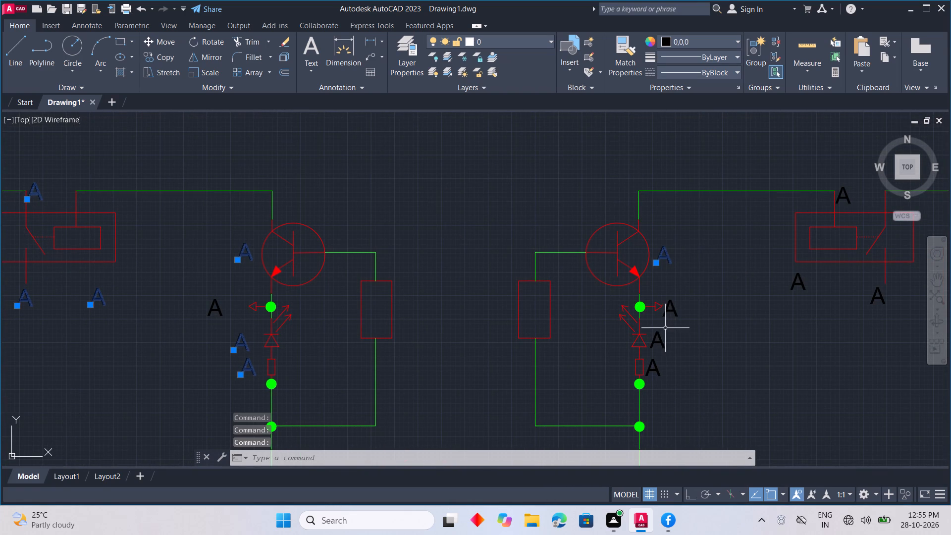
left_click(663, 337)
left_click(657, 373)
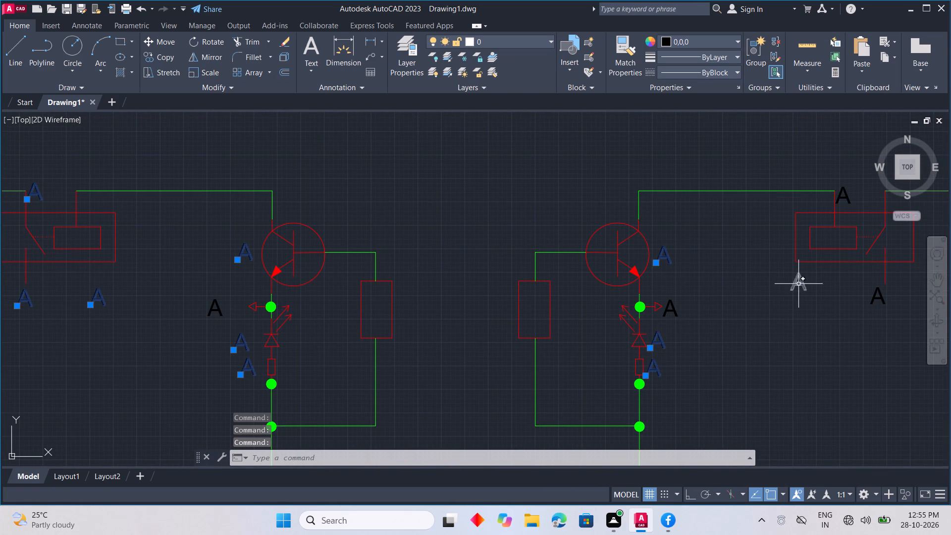
left_click(799, 281)
left_click(876, 289)
scroll(839, 314, "down", 3)
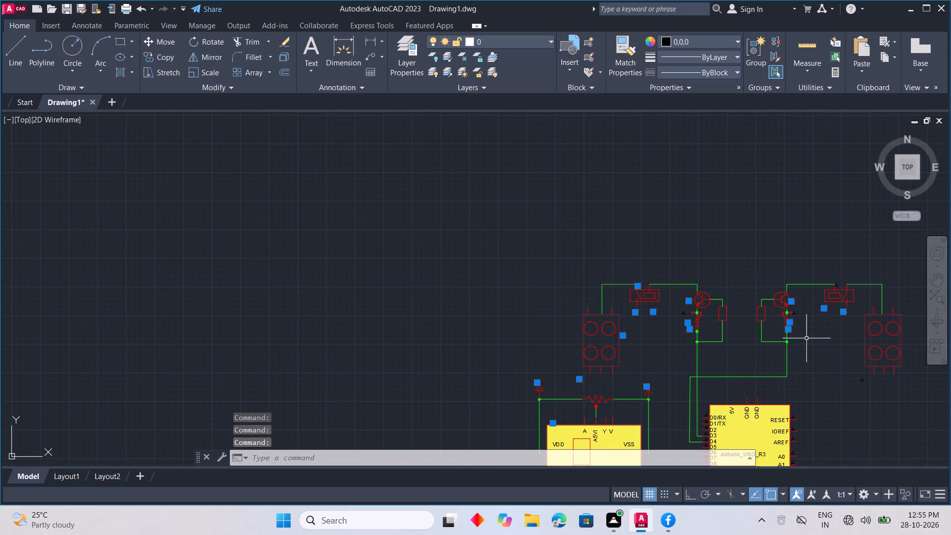
middle_click_drag(803, 348, 736, 274)
scroll(734, 326, "up", 4)
middle_click_drag(667, 338, 703, 260)
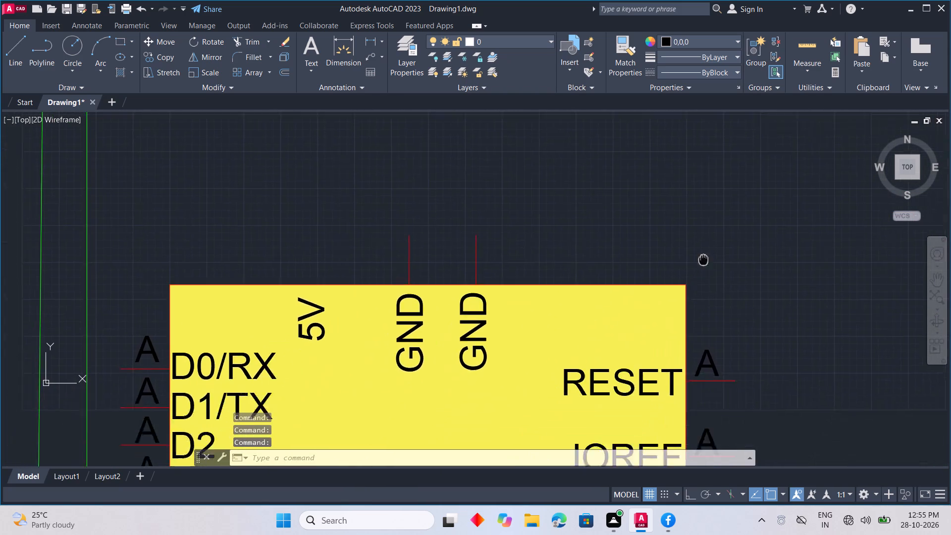
middle_click_drag(703, 260, 714, 230)
scroll(723, 235, "down", 5)
scroll(643, 289, "up", 2)
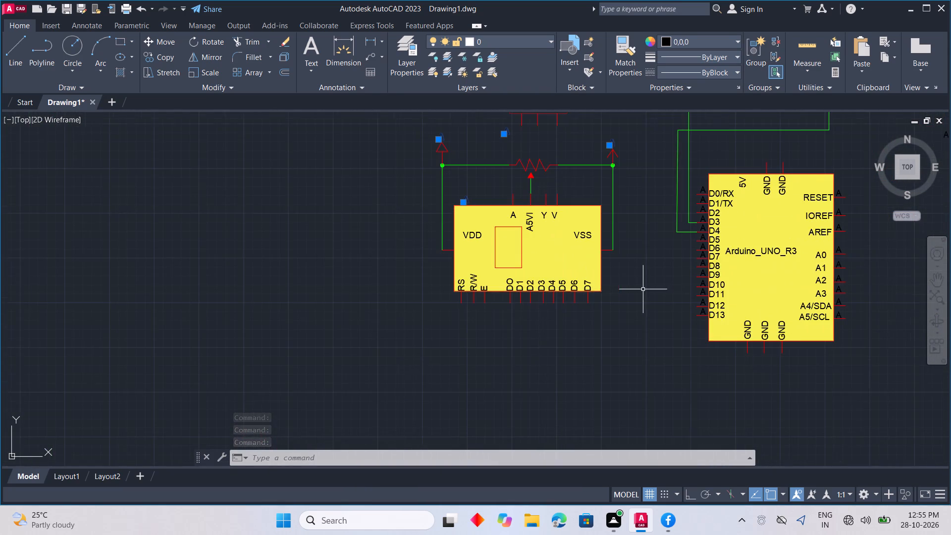
middle_click_drag(643, 292, 611, 390)
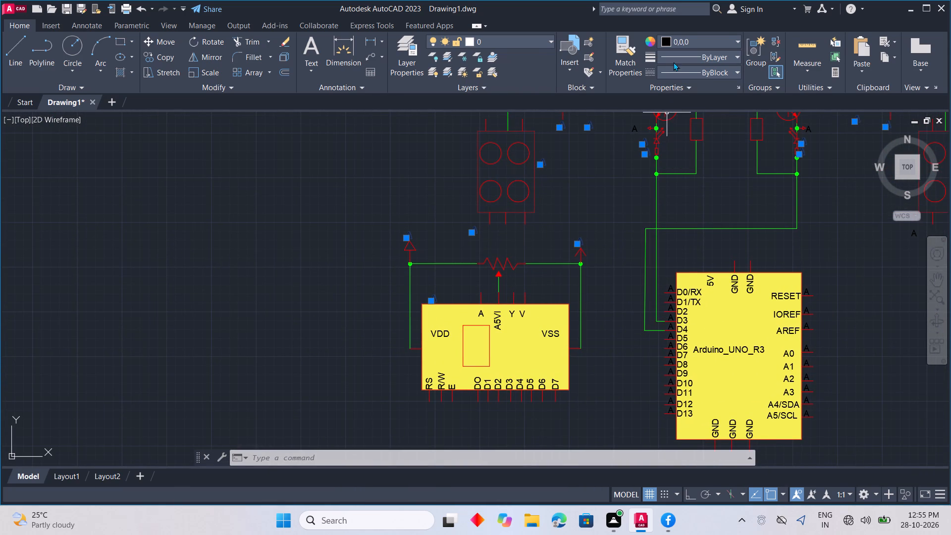
left_click(674, 36)
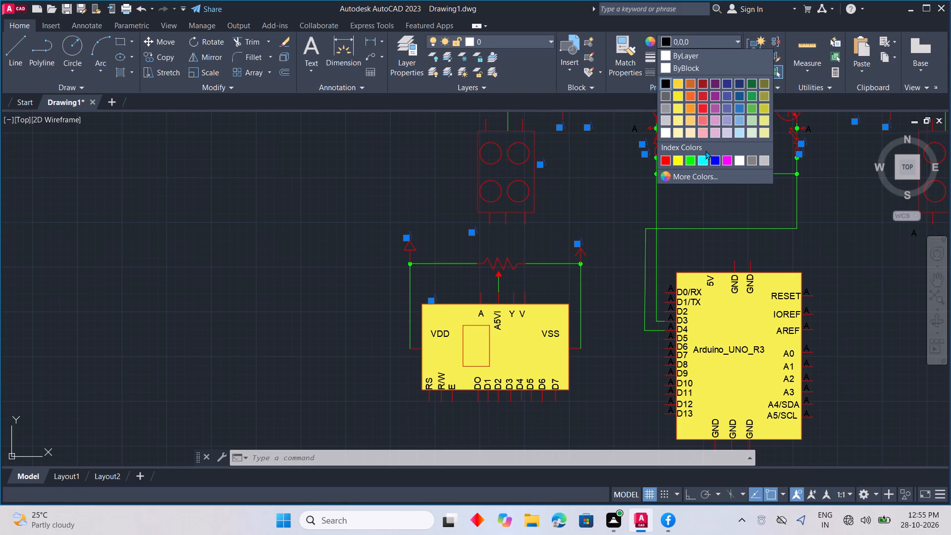
left_click(715, 156)
key("Escape")
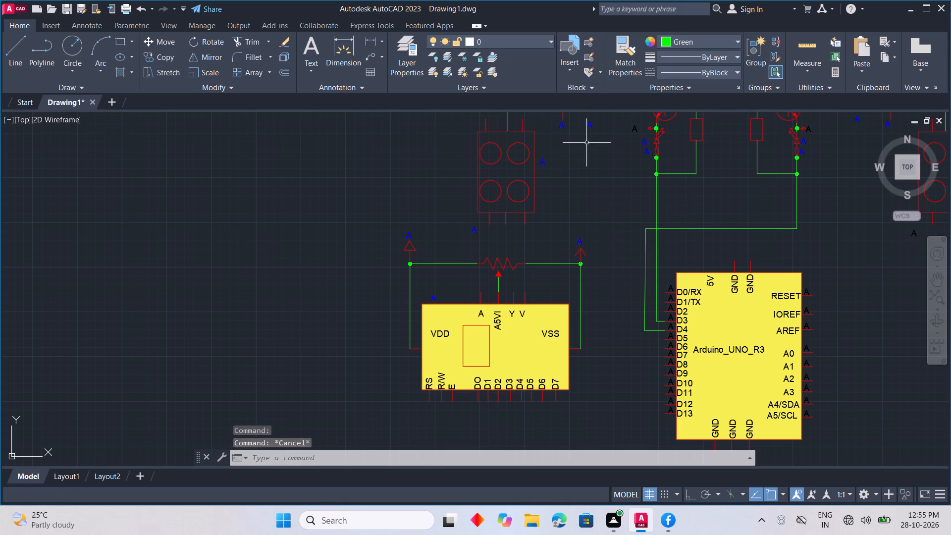
Change the blue "A" label above the left-hand relay to read "Realy".
middle_click_drag(591, 154, 584, 346)
scroll(567, 285, "up", 2)
double_click(547, 258)
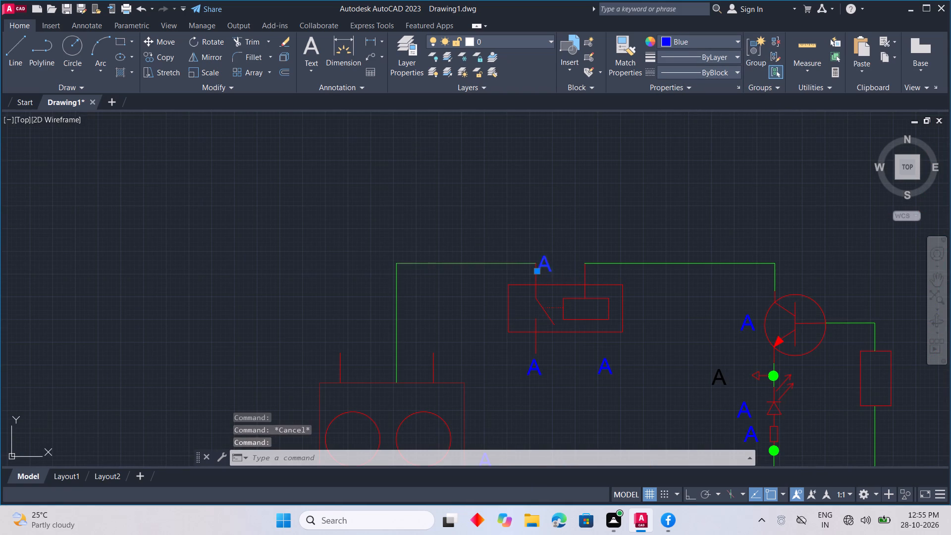
key("e")
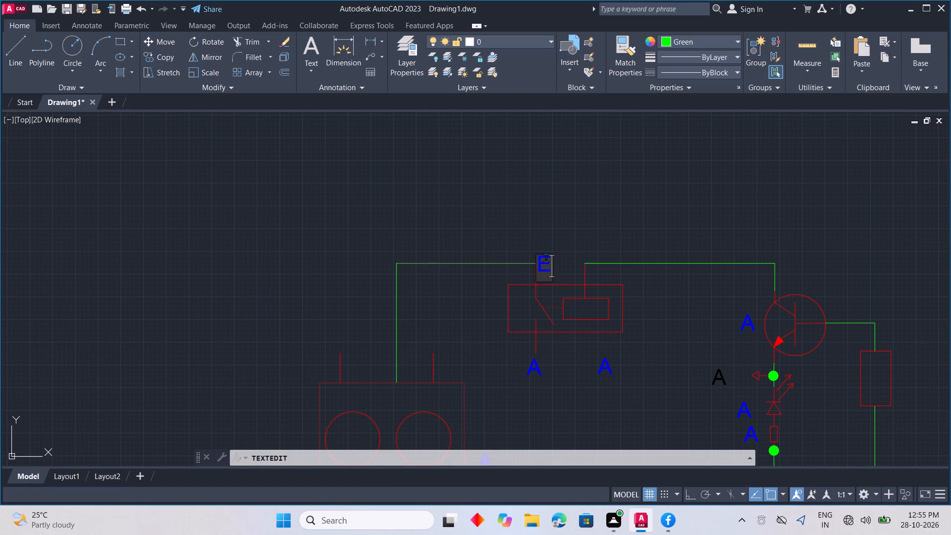
key("BackSpace")
type("RE")
key("BackSpace")
key("e")
key("a")
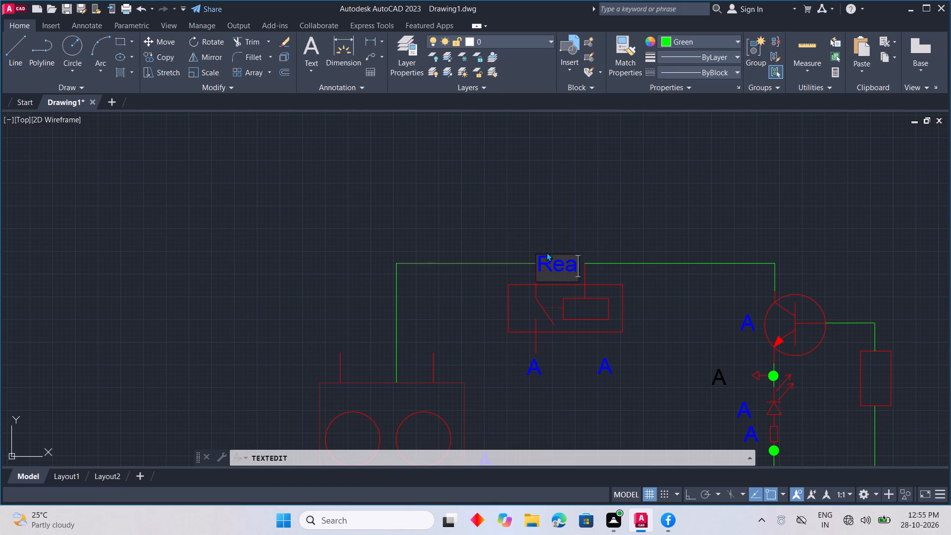
type("ly")
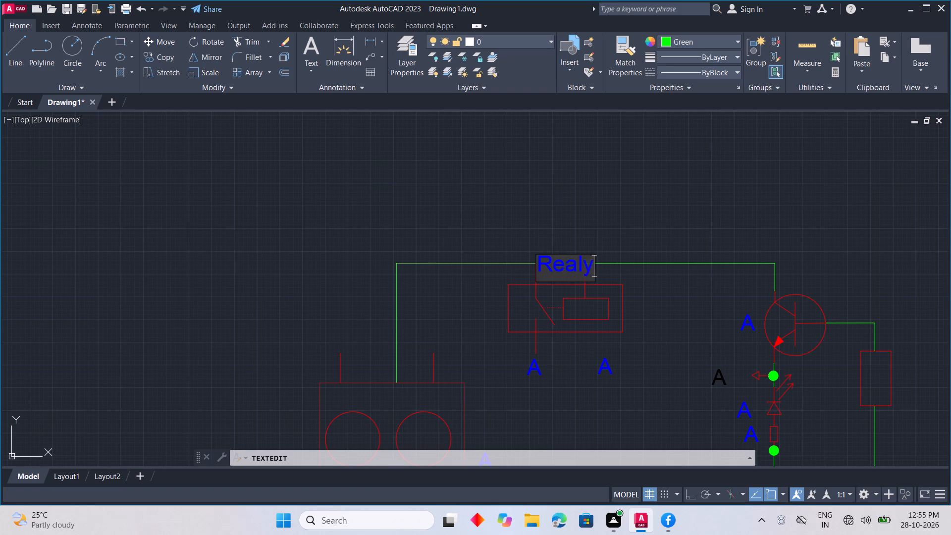
left_click(557, 193)
Move the upper red lead segment above the left-hand relay's coil slightly to the right, clear of the "Realy" label.
scroll(592, 263, "up", 4)
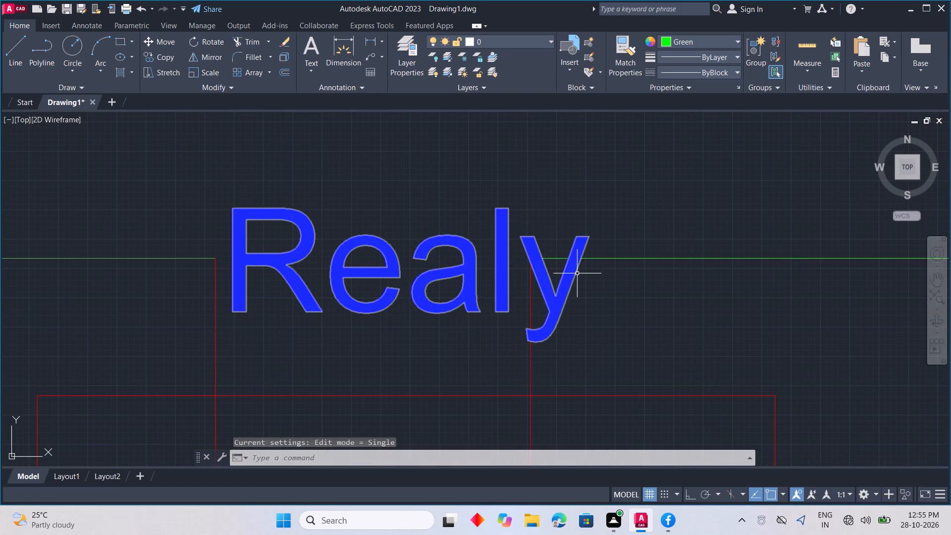
scroll(584, 282, "down", 2)
middle_click_drag(603, 288, 571, 303)
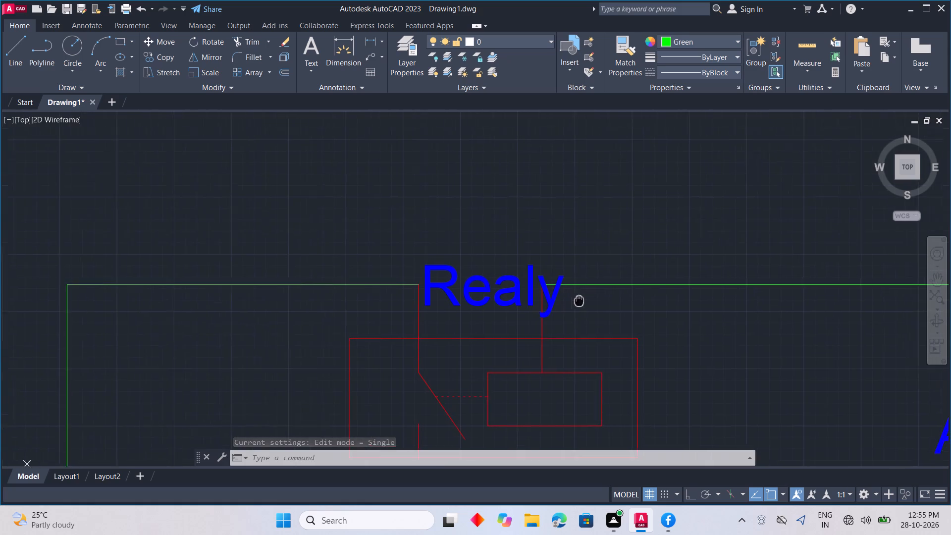
middle_click_drag(571, 303, 566, 305)
left_click(526, 333)
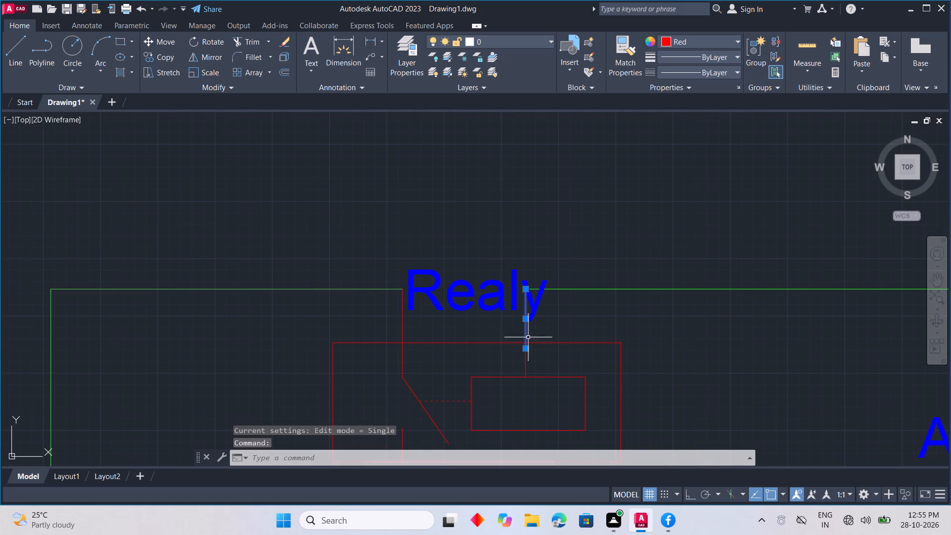
right_click(560, 301)
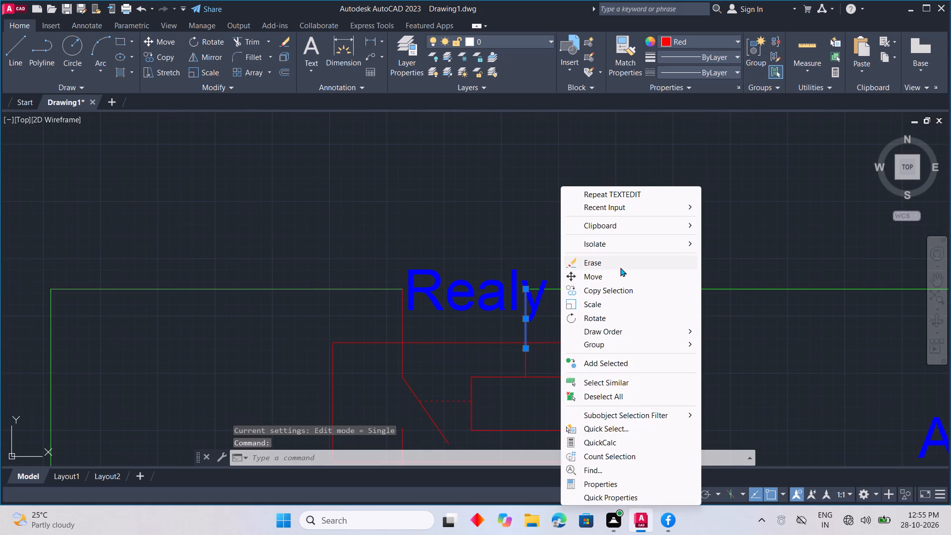
left_click(618, 275)
left_click(527, 340)
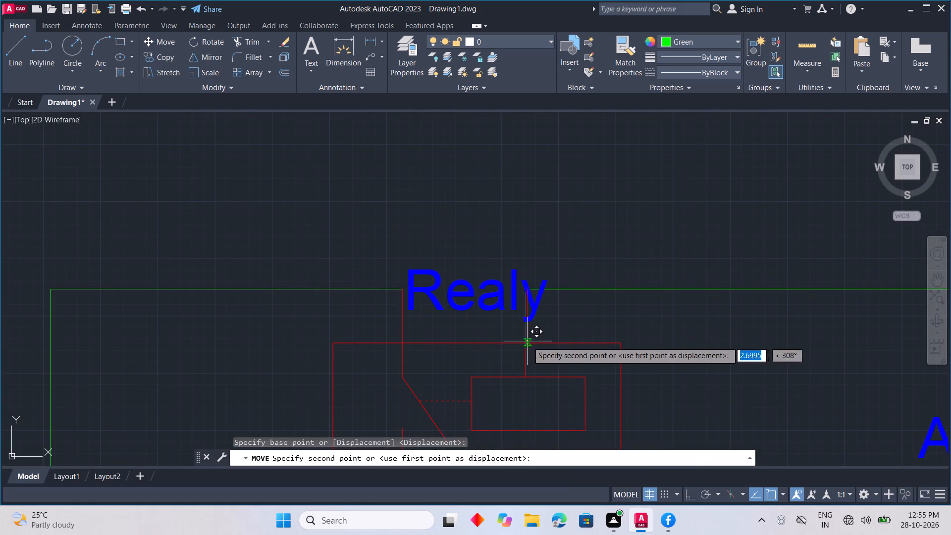
left_click(552, 344)
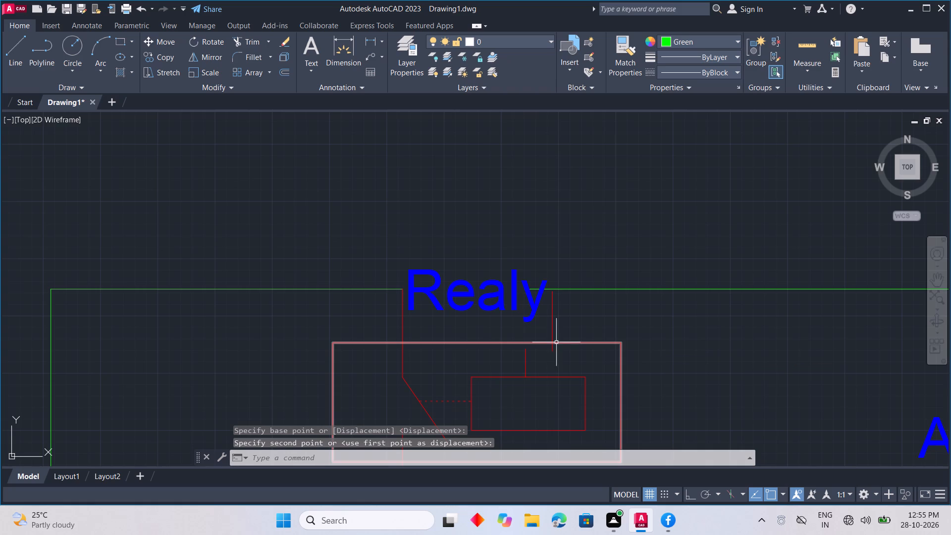
Move the coil rectangle inside the left-hand relay slightly to the right, toward the relay box's edge.
middle_click(553, 377)
left_click(557, 375)
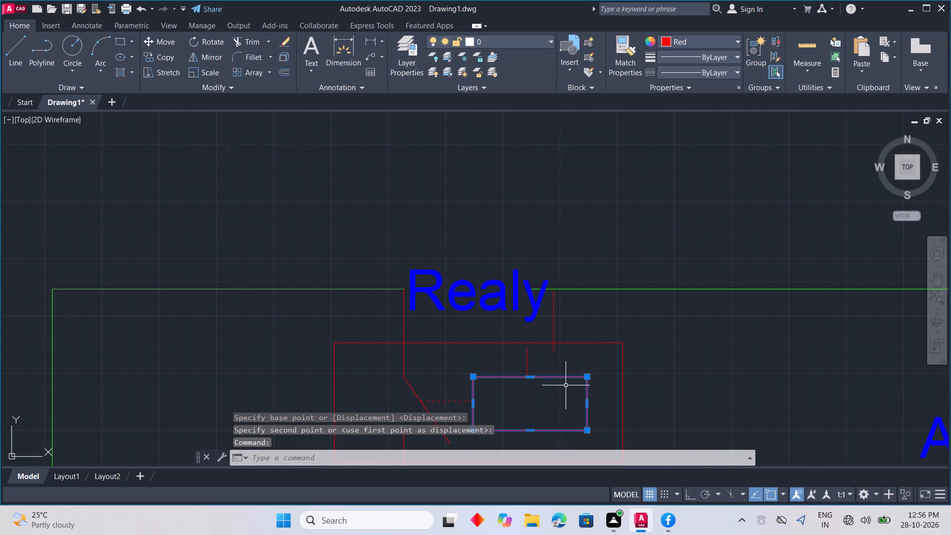
right_click(571, 386)
left_click(613, 159)
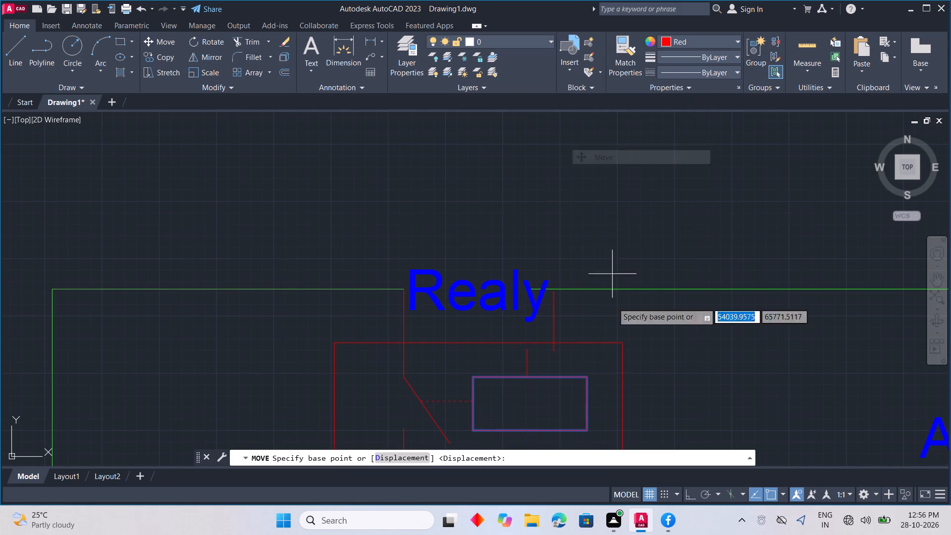
left_click(588, 399)
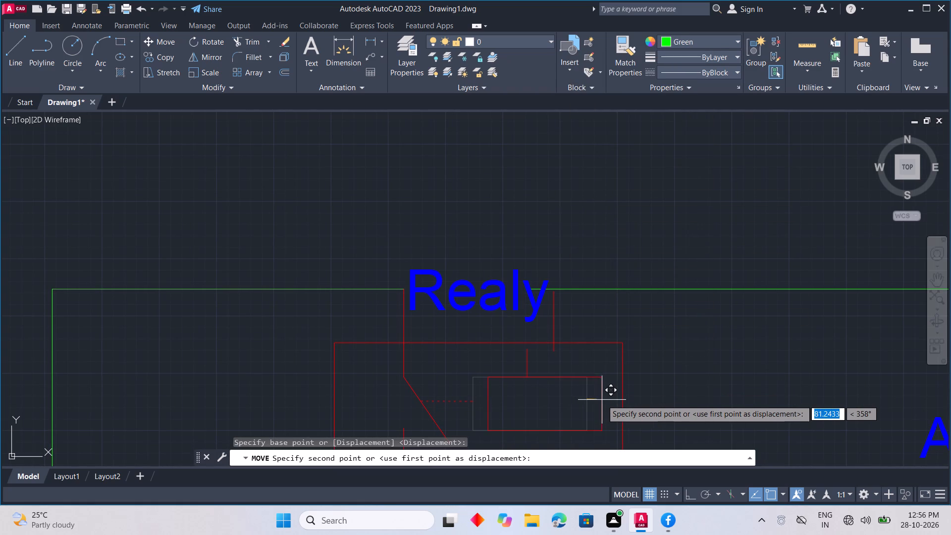
left_click(604, 400)
key("grave")
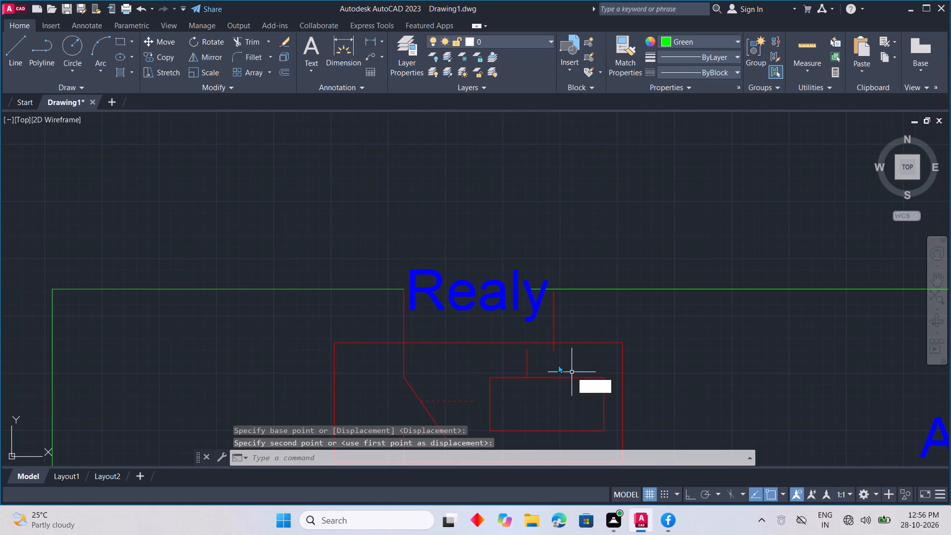
key("Escape")
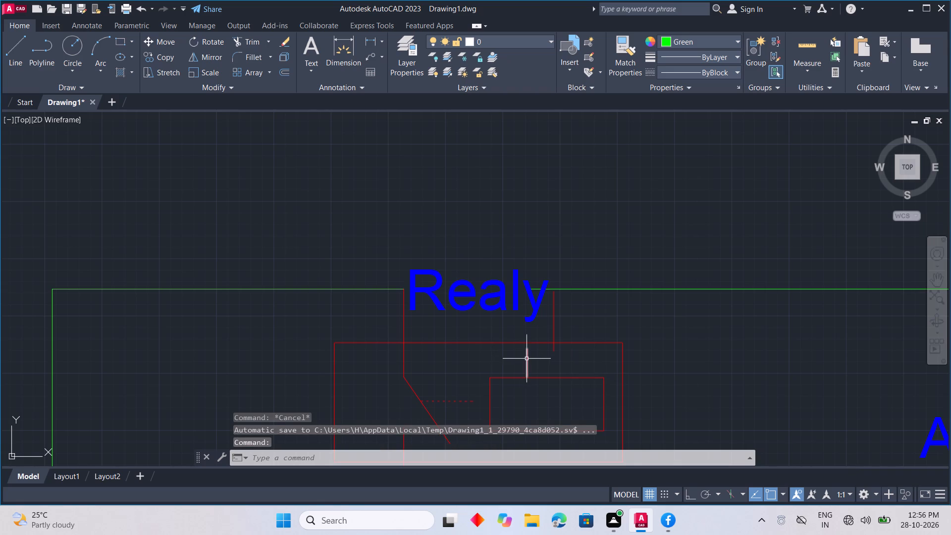
Move the short red lead above the left-hand relay's coil to the lower end of the upper lead segment.
left_click(528, 360)
right_click(582, 376)
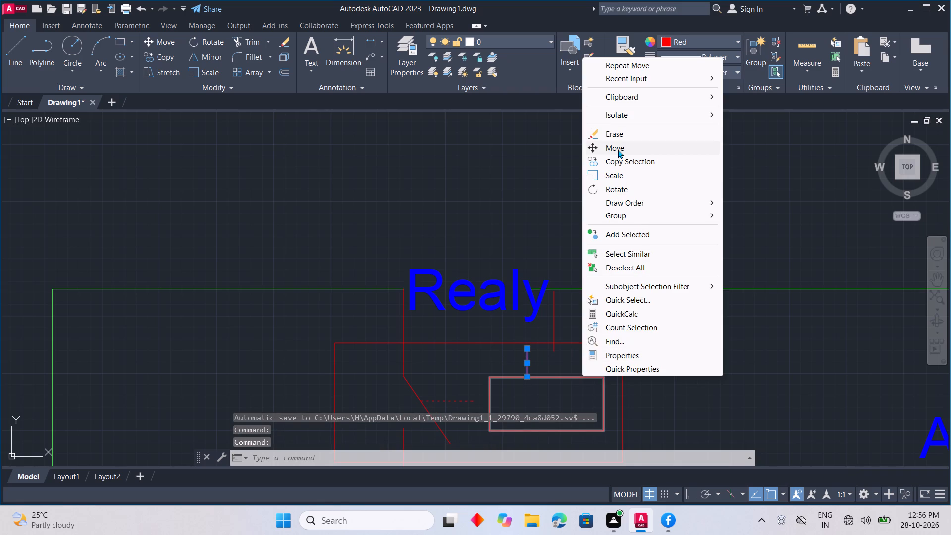
left_click(618, 149)
left_click(531, 347)
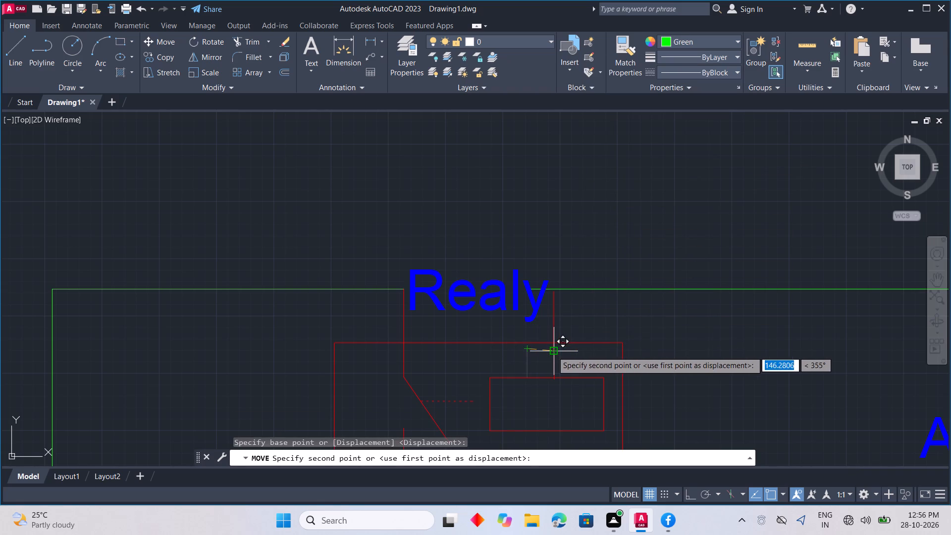
left_click(552, 351)
key("Escape")
Extend the left-hand relay's upper coil lead to the green wire and trim the wire's overhang behind the "Realy" label.
scroll(566, 354, "up", 2)
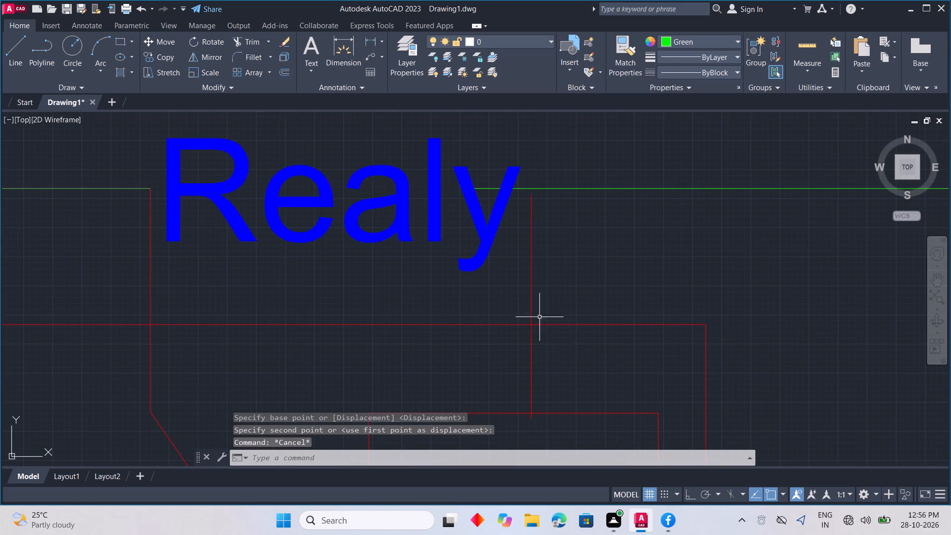
middle_click_drag(537, 245, 561, 279)
type("ex")
key("space")
left_click(554, 267)
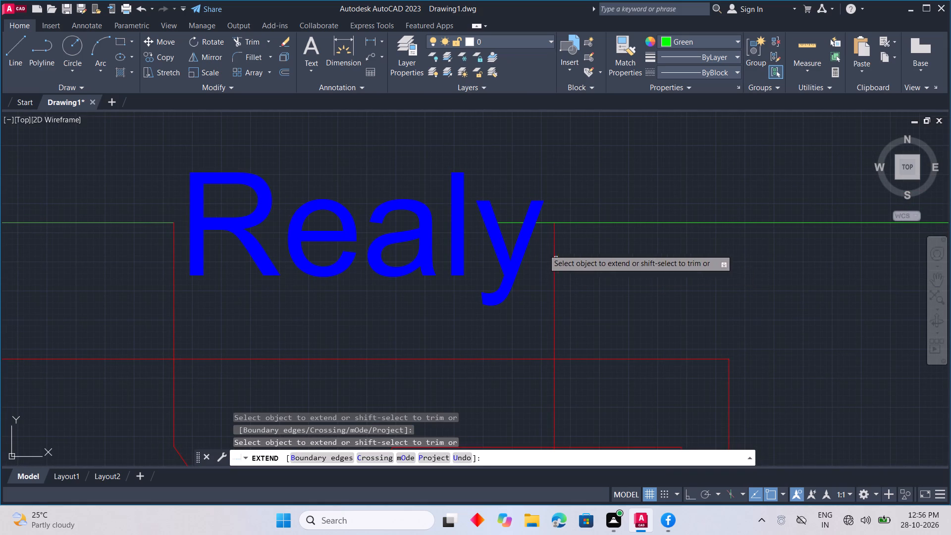
left_click(543, 223, "shift")
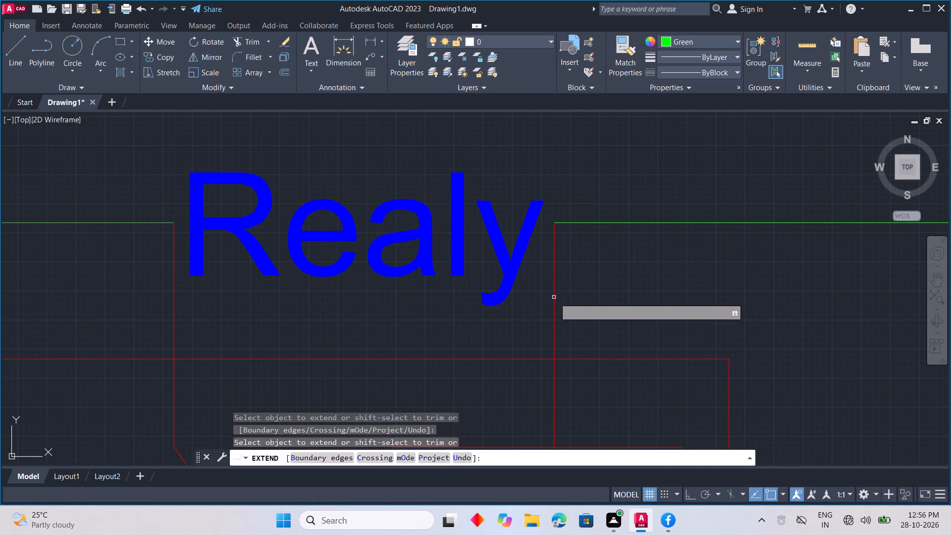
scroll(573, 283, "down", 3)
key("Escape")
scroll(637, 293, "down", 3)
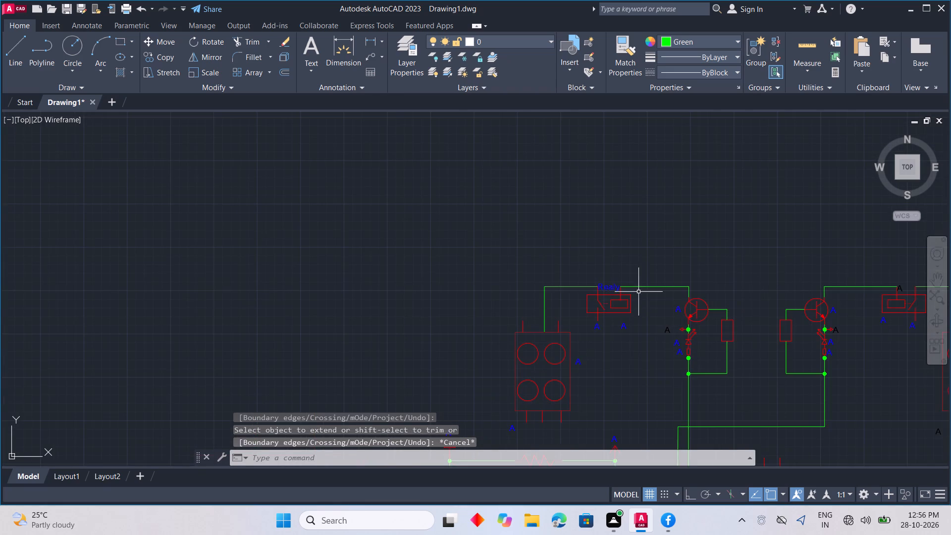
Trim the left-hand relay's coil lead where it runs past the coil rectangle's top edge.
scroll(648, 298, "up", 2)
scroll(586, 294, "up", 7)
middle_click_drag(529, 370, 552, 278)
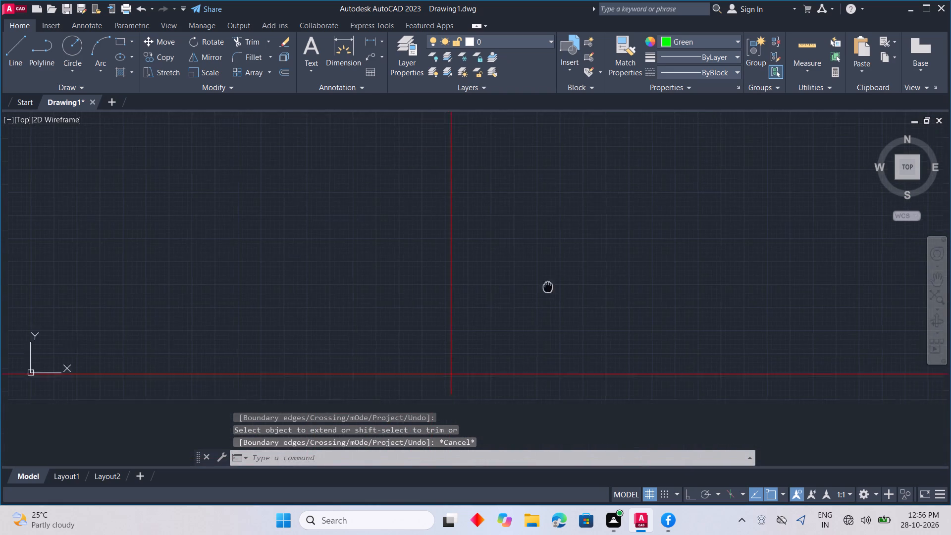
middle_click_drag(552, 278, 601, 214)
key("space")
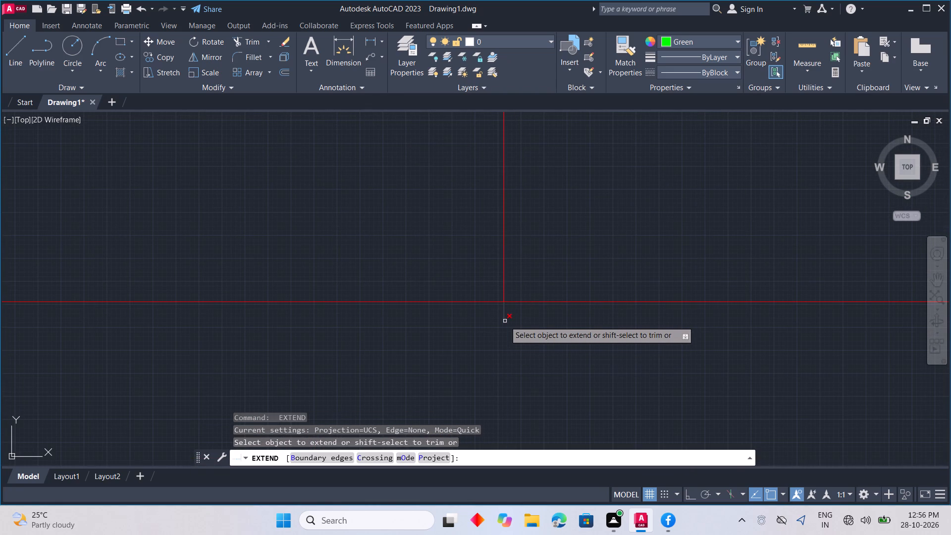
left_click(506, 316, "shift")
left_click(488, 316, "shift")
scroll(623, 353, "down", 4)
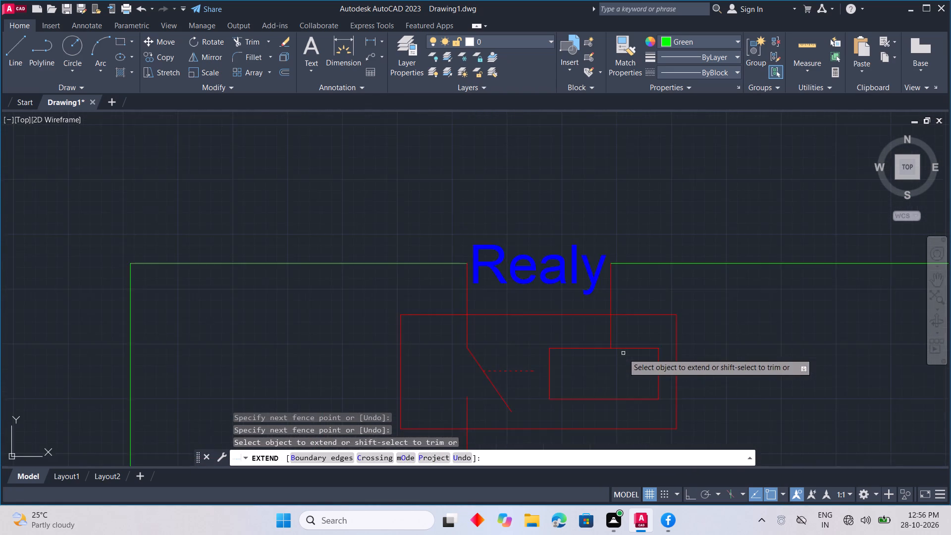
scroll(624, 353, "down", 3)
key("Escape")
Extend the left-hand relay's dashed linkage line to the shifted coil rectangle.
scroll(603, 362, "up", 3)
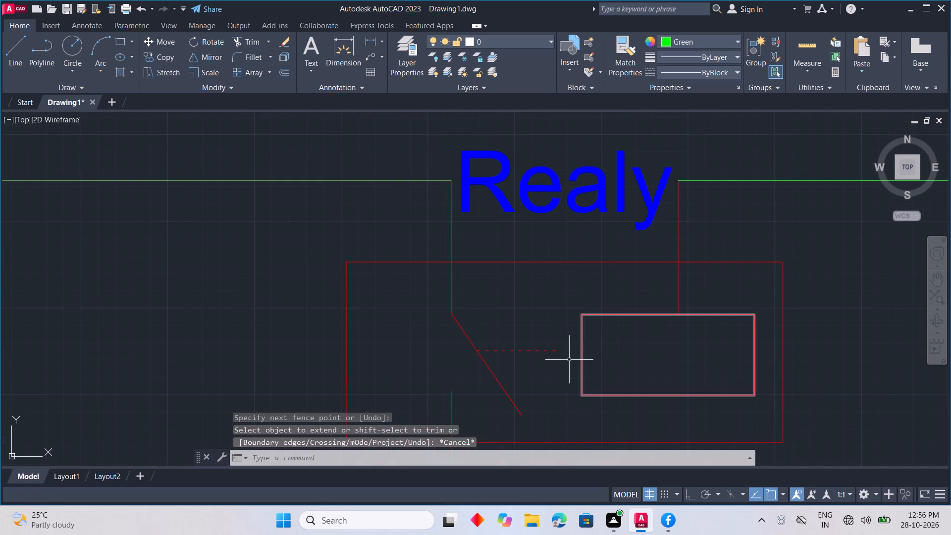
key("space")
scroll(565, 358, "up", 3)
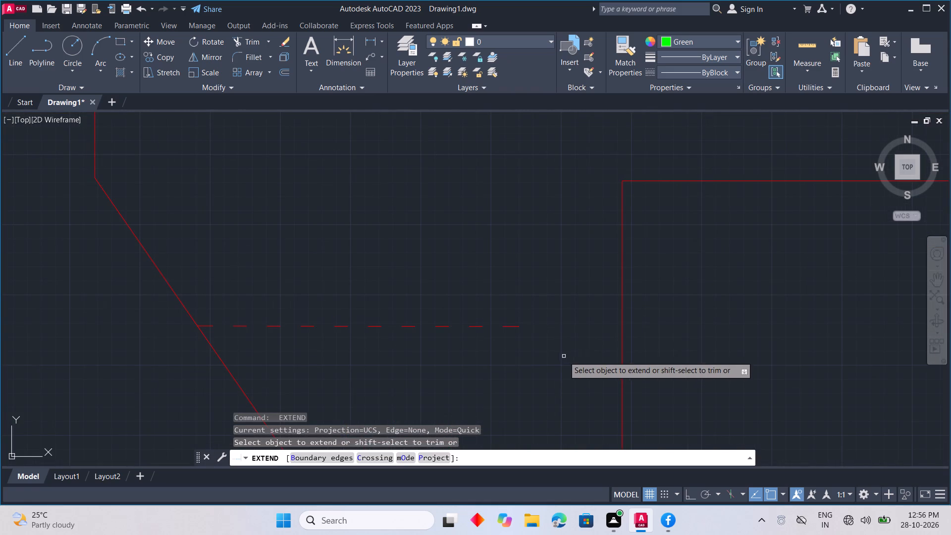
left_click(521, 326)
key("Escape")
scroll(549, 353, "down", 5)
Move the coil rectangle inside the right-hand relay slightly to the left, toward the relay box's edge.
middle_click_drag(650, 366, 647, 368)
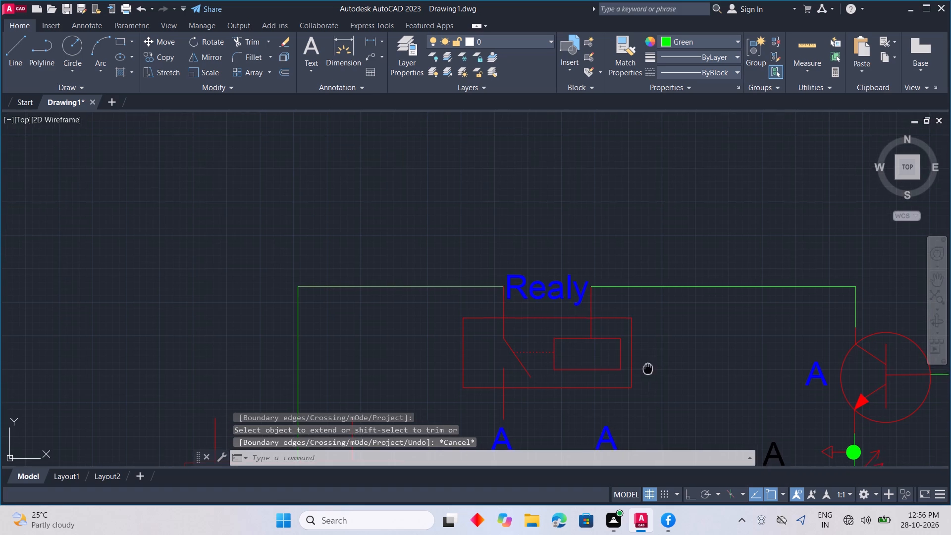
middle_click_drag(647, 368, 343, 335)
scroll(477, 334, "down", 2)
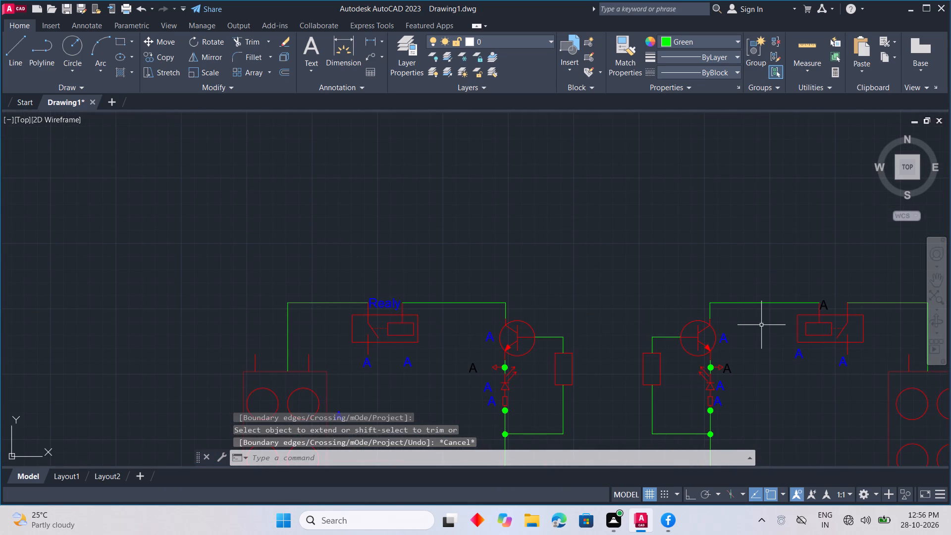
middle_click_drag(766, 326, 423, 315)
scroll(506, 319, "up", 3)
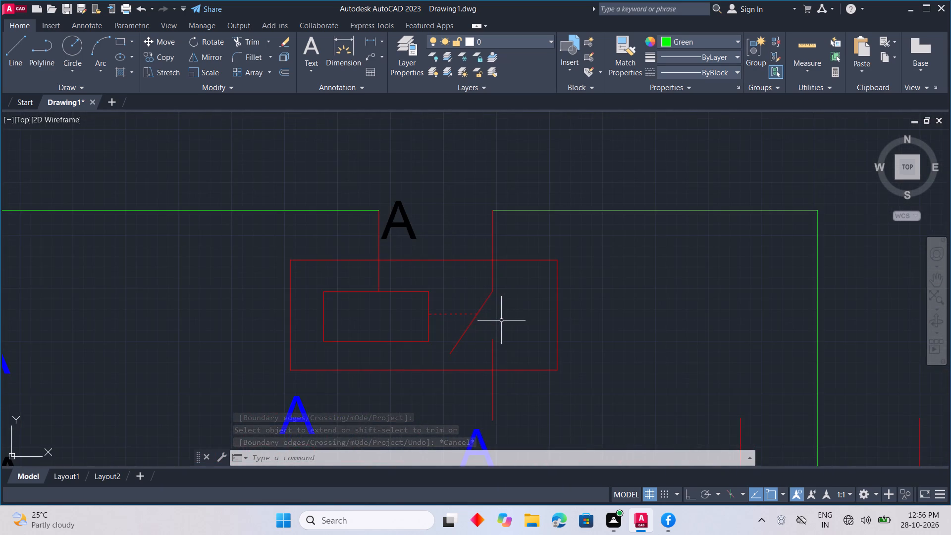
middle_click_drag(481, 321, 615, 347)
scroll(500, 330, "up", 3)
scroll(484, 330, "down", 3)
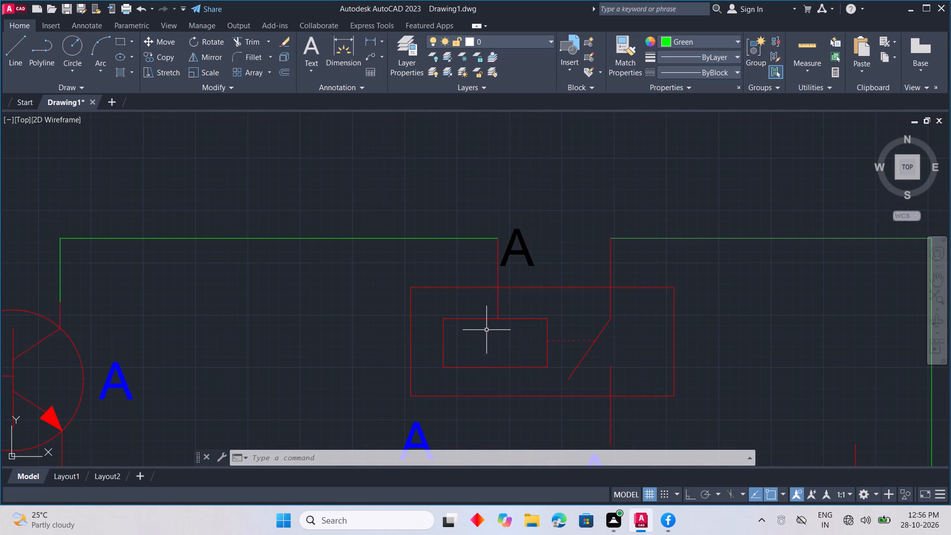
left_click(442, 340)
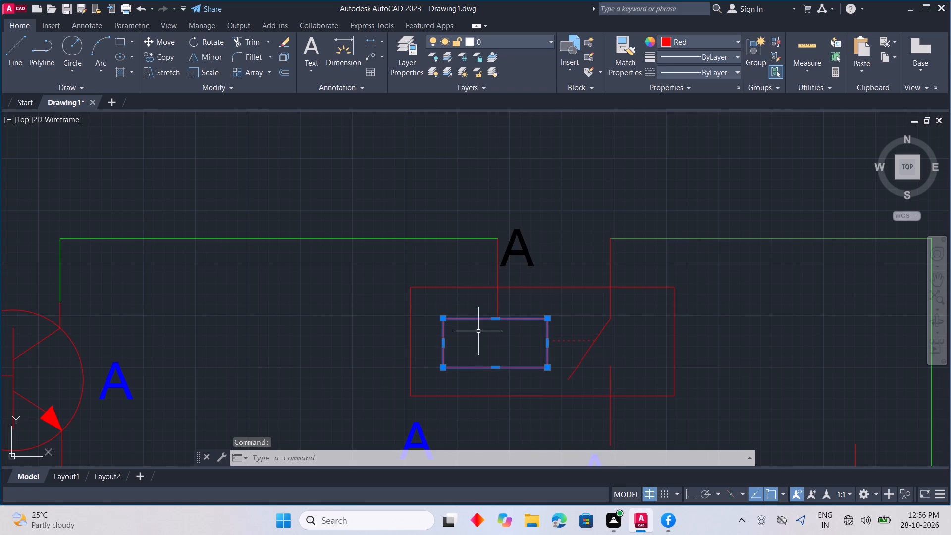
right_click(478, 331)
left_click(528, 279)
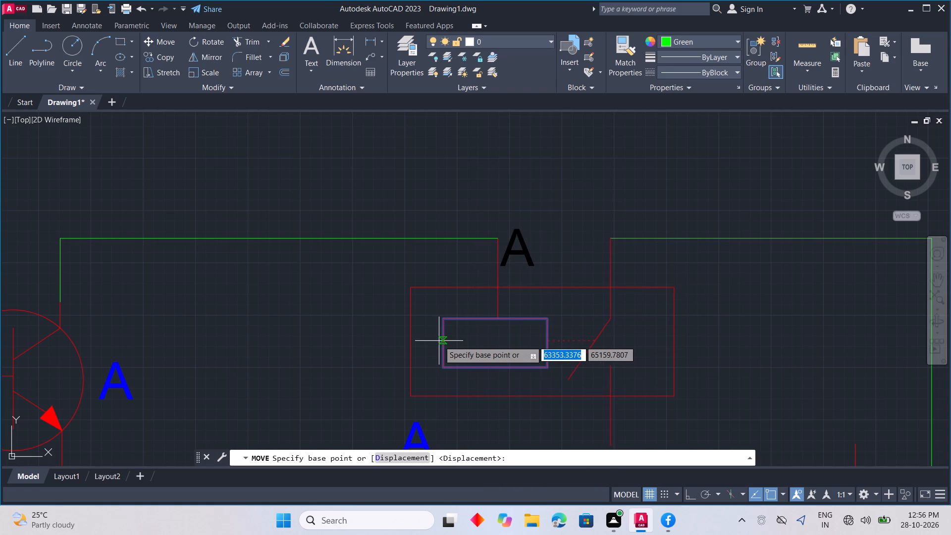
left_click(442, 341)
left_click(422, 341)
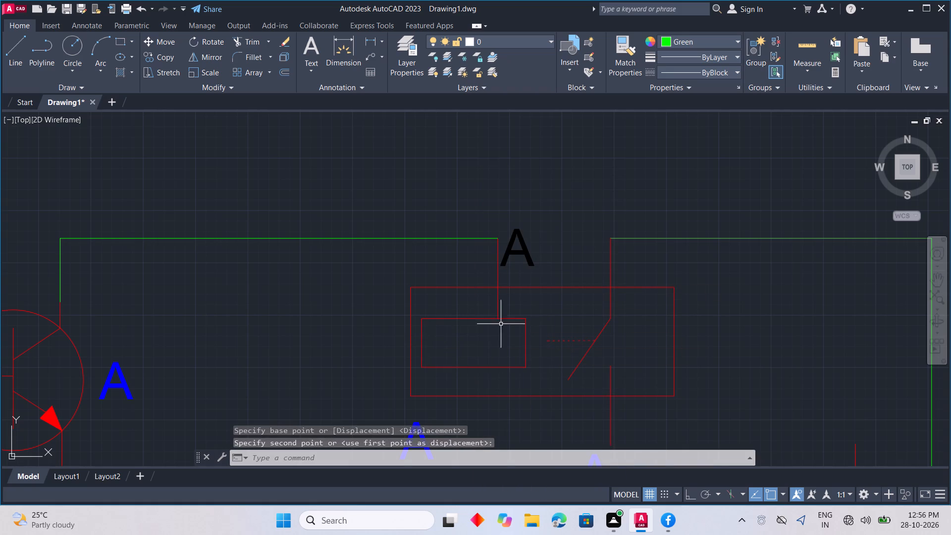
key("Escape")
Move both red lead segments above the right-hand relay's coil to the left along the green wire, centring them over the coil.
scroll(501, 302, "up", 2)
left_click(490, 310)
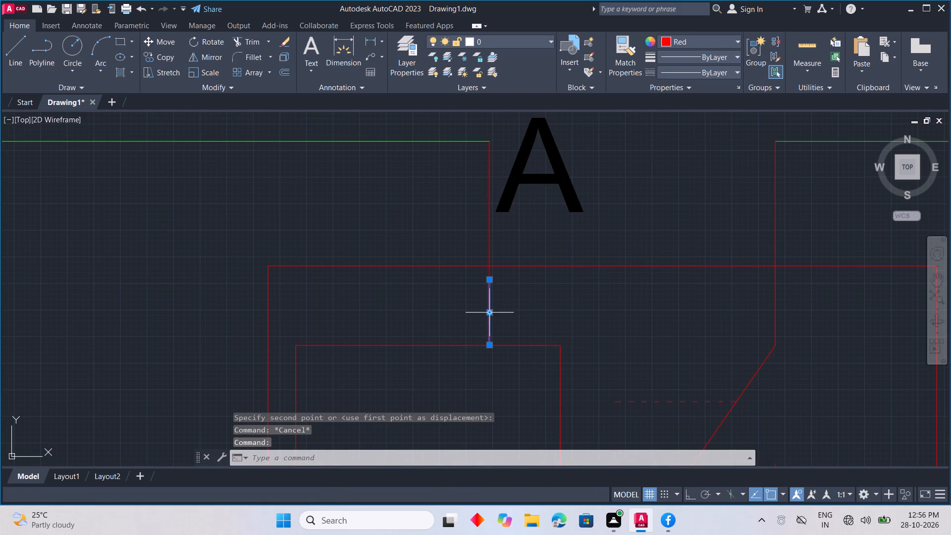
left_click(490, 252)
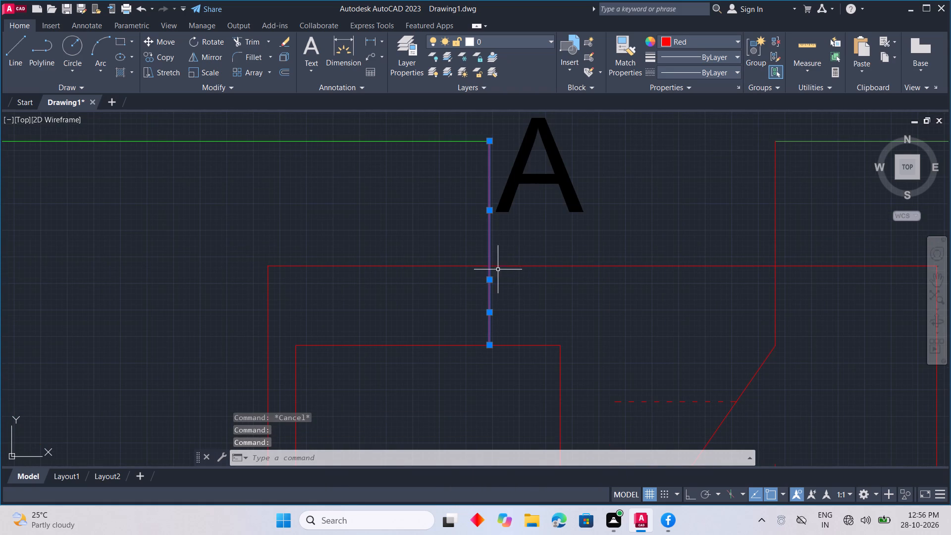
scroll(489, 269, "up", 3)
right_click(526, 294)
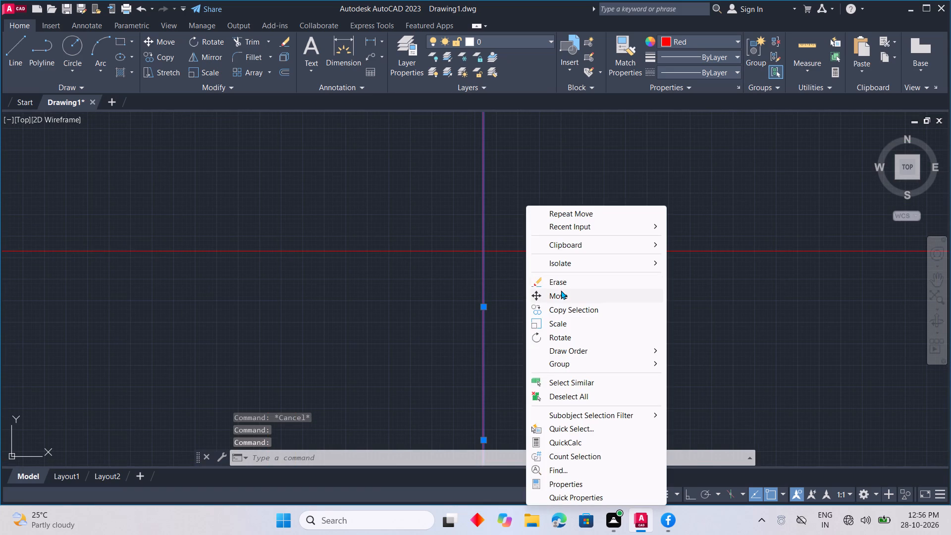
left_click(561, 291)
scroll(555, 293, "down", 4)
middle_click_drag(554, 295, 557, 329)
left_click(549, 249)
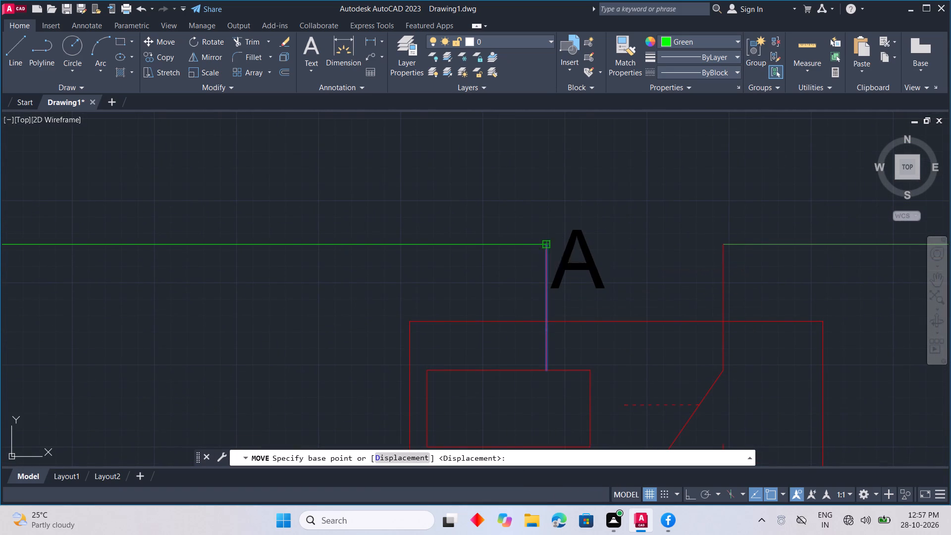
left_click(507, 243)
key("Escape")
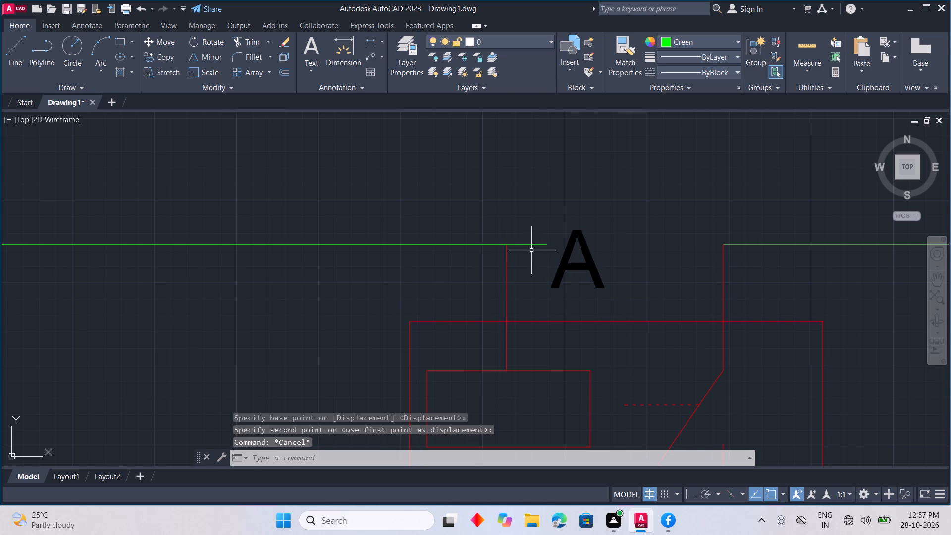
Trim the green wire's overhang beyond the right-hand relay's shifted coil lead.
type("tr")
key("space")
left_click(529, 245)
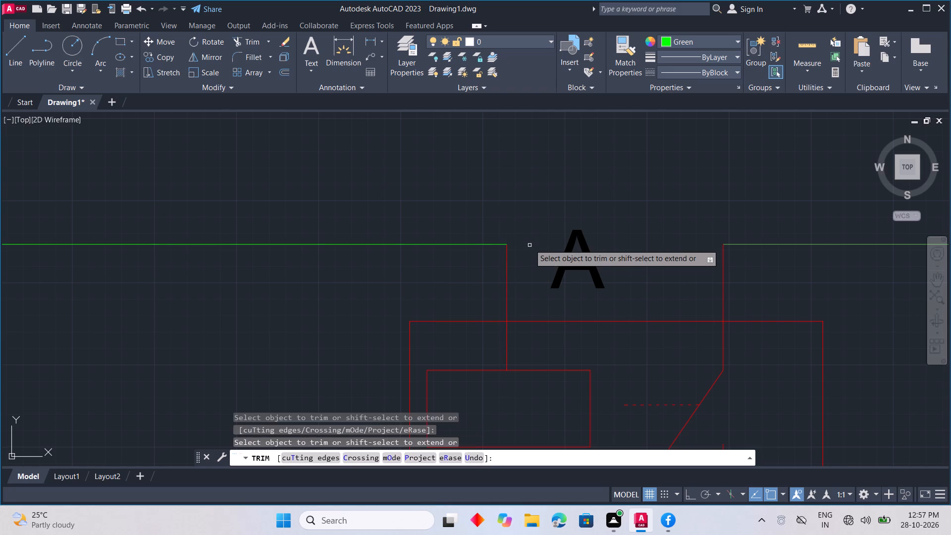
key("Escape")
Move the black "A" label above the right-hand relay left, close beside the shifted coil lead.
left_click(565, 248)
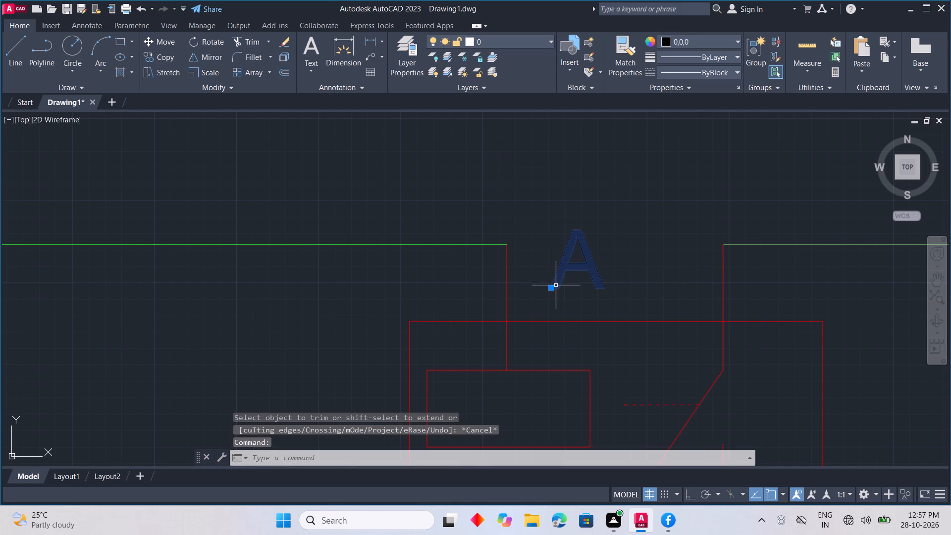
left_click_drag(552, 286, 548, 286)
left_click(514, 280)
key("Escape")
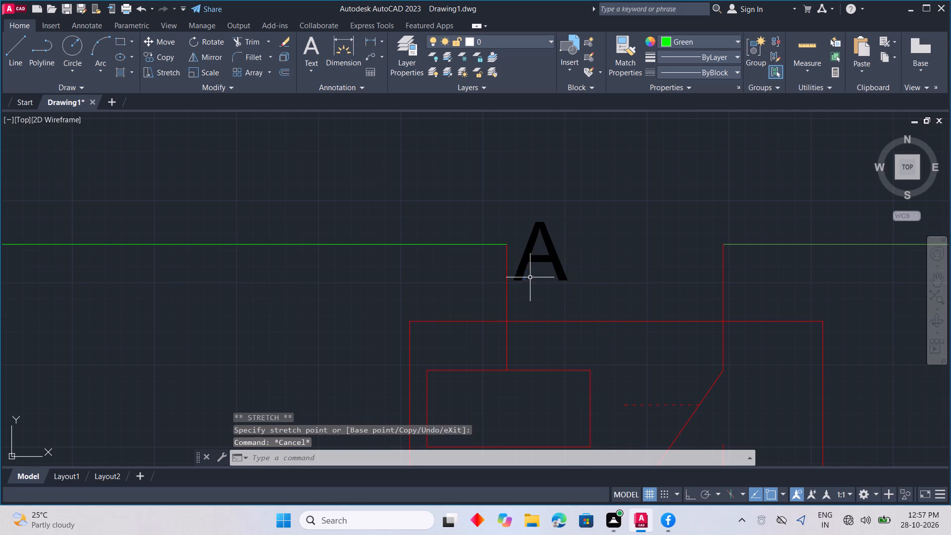
Change the black "A" label above the right-hand relay to Blue.
double_click(545, 263)
key("Escape")
scroll(582, 265, "down", 4)
scroll(581, 266, "up", 2)
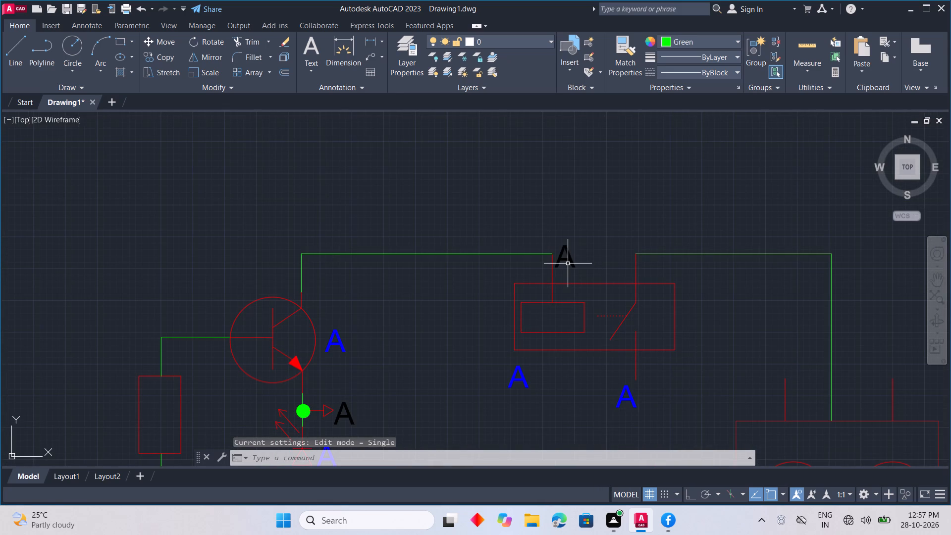
left_click(572, 261)
left_click(694, 45)
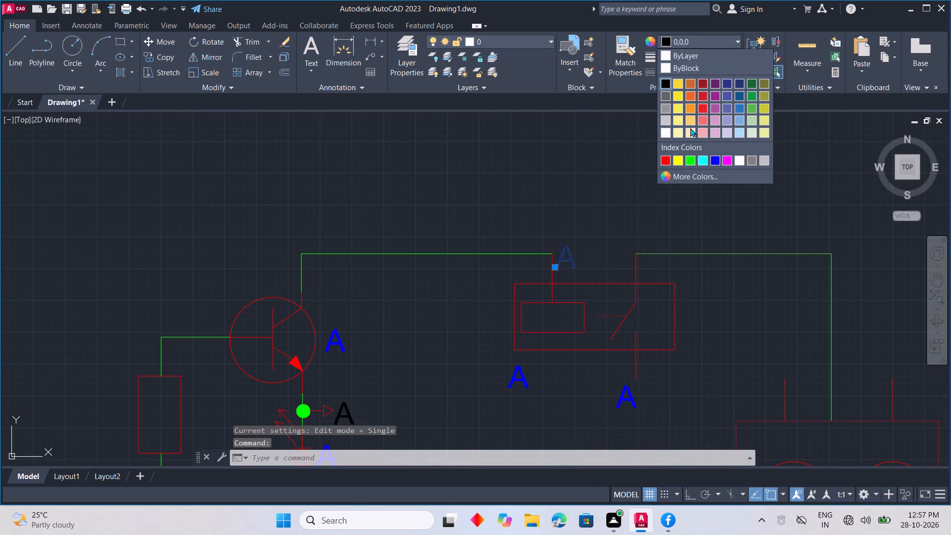
left_click(712, 160)
key("Escape")
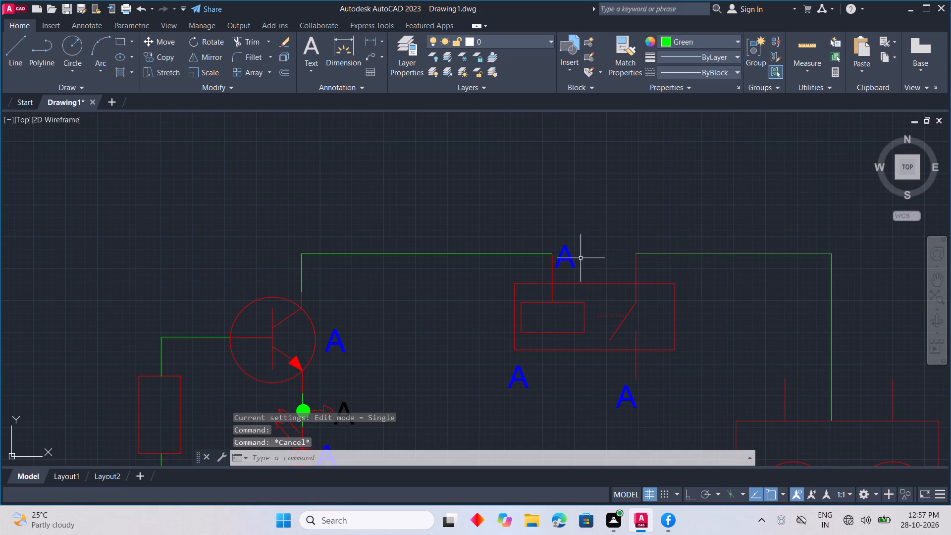
Replace the blue "A" label above the right-hand relay with the text "Relay".
double_click(573, 262)
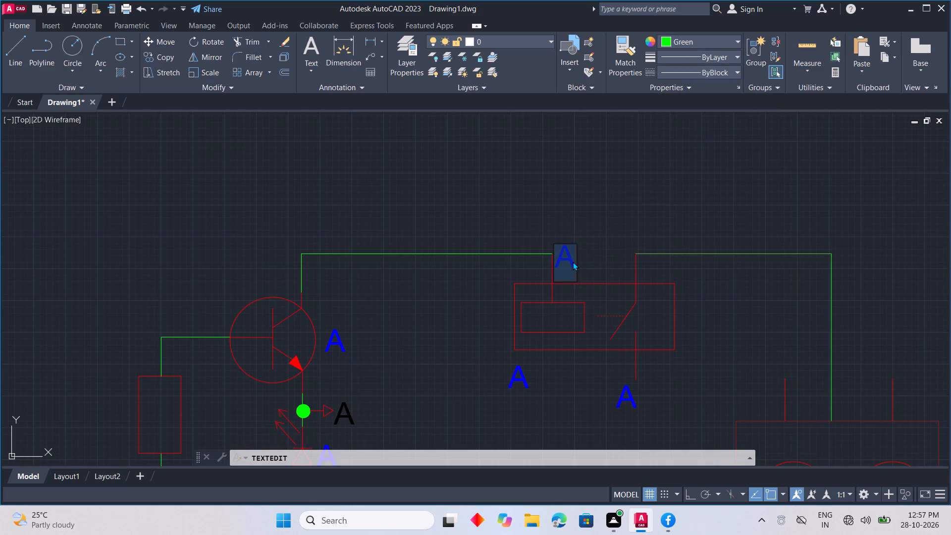
key("r")
key("e")
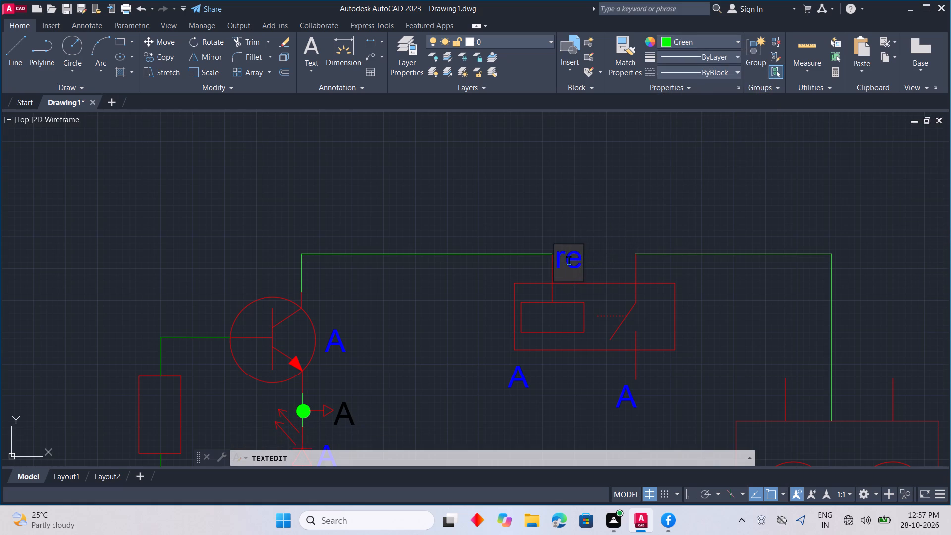
key("BackSpace")
key("BackSpace")
key("r")
key("BackSpace")
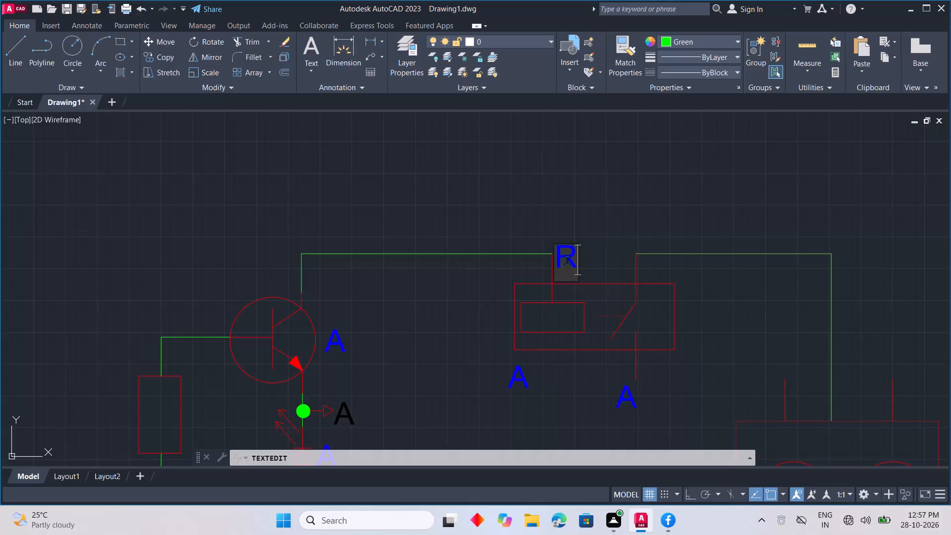
key("e")
key("a")
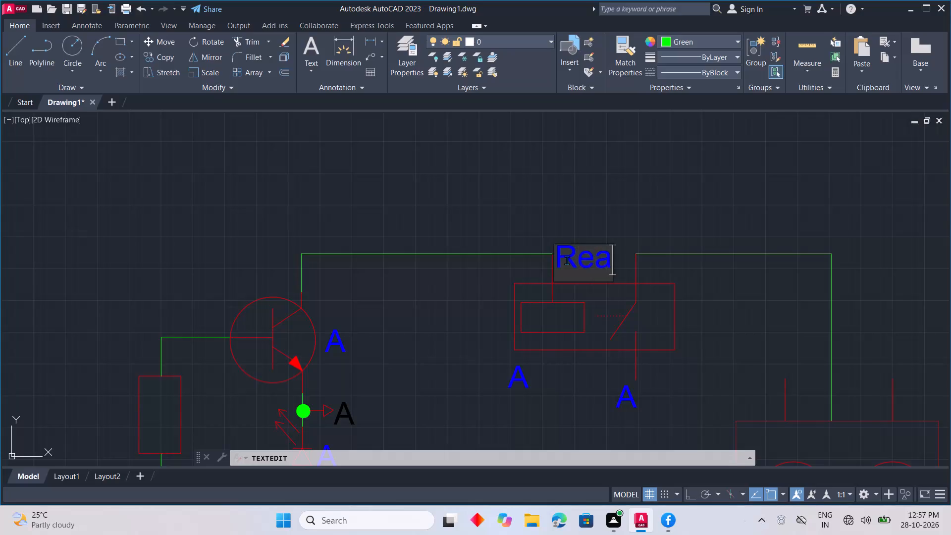
key("BackSpace")
type("lay")
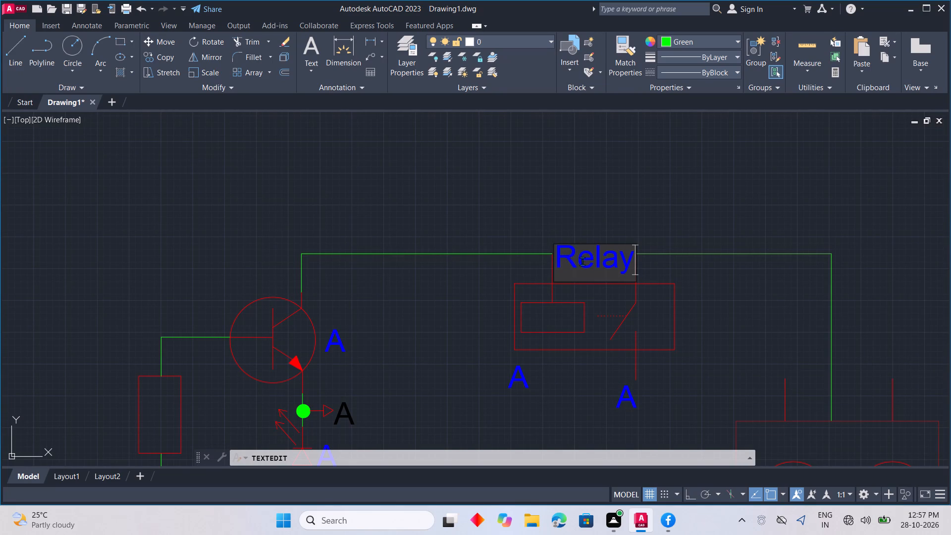
left_click(680, 283)
Shift the right-hand relay's "Relay" label slightly left so it fits between the two red leads.
scroll(577, 264, "up", 2)
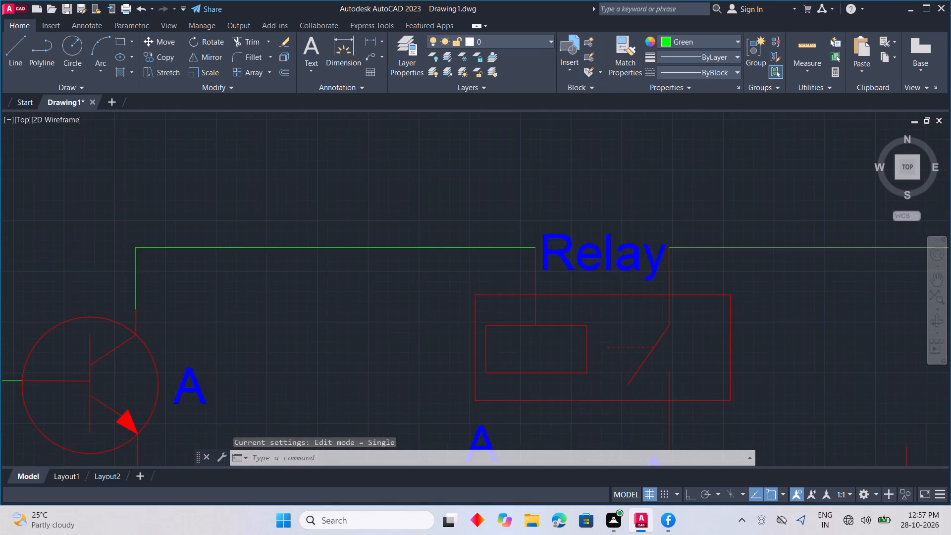
left_click(584, 263)
left_click(515, 272)
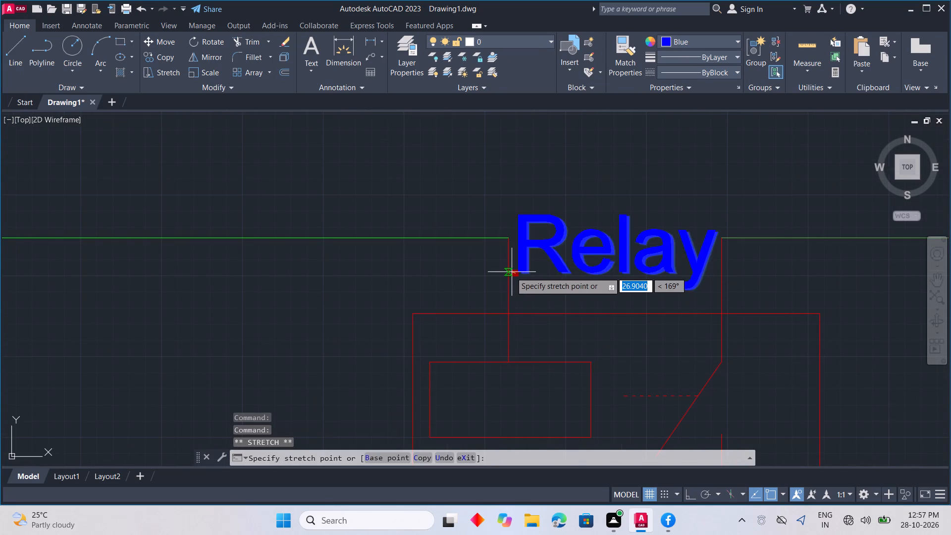
left_click(511, 272)
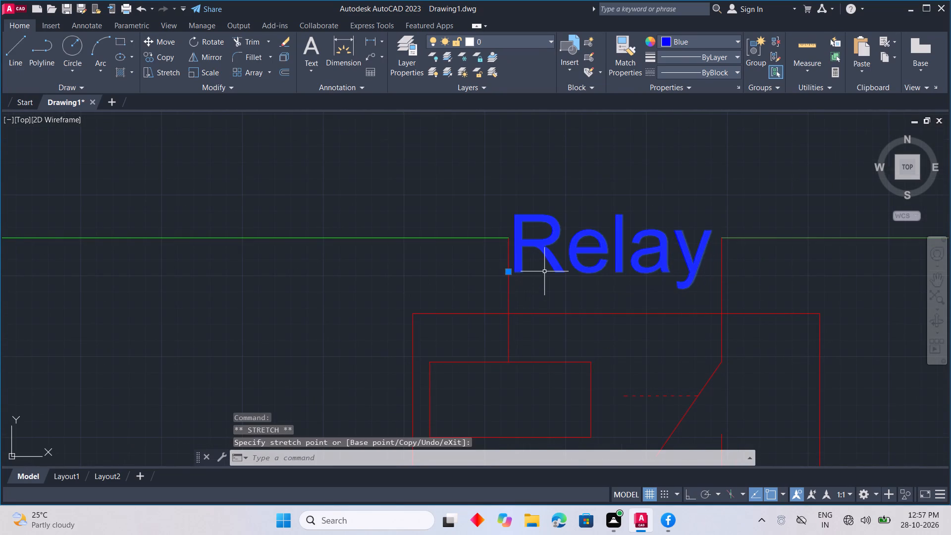
key("Escape")
Replace the blue "A" label beneath the left-hand relay's switch contact lead with "250 V".
scroll(539, 291, "down", 3)
scroll(479, 374, "down", 2)
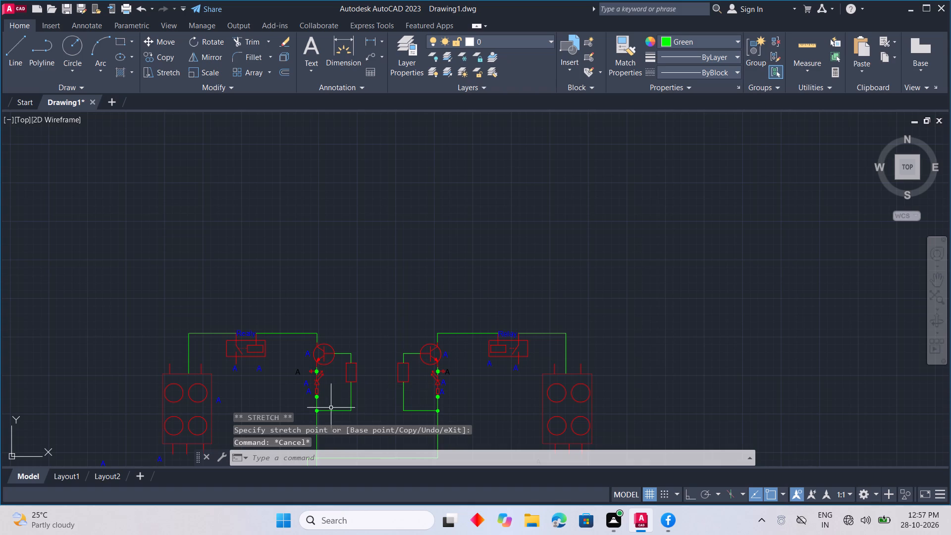
middle_click_drag(320, 381, 496, 227)
scroll(561, 271, "down", 1)
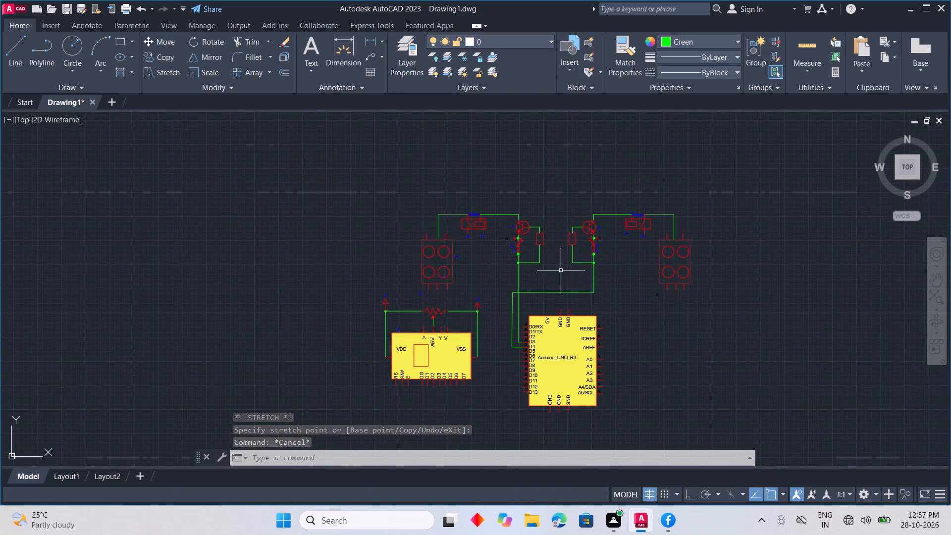
middle_click_drag(613, 283, 585, 250)
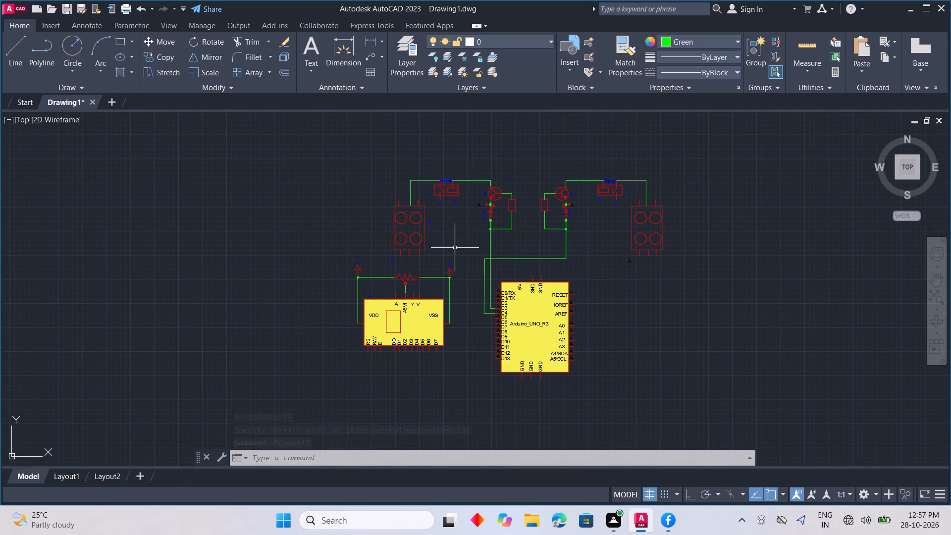
scroll(429, 206, "up", 2)
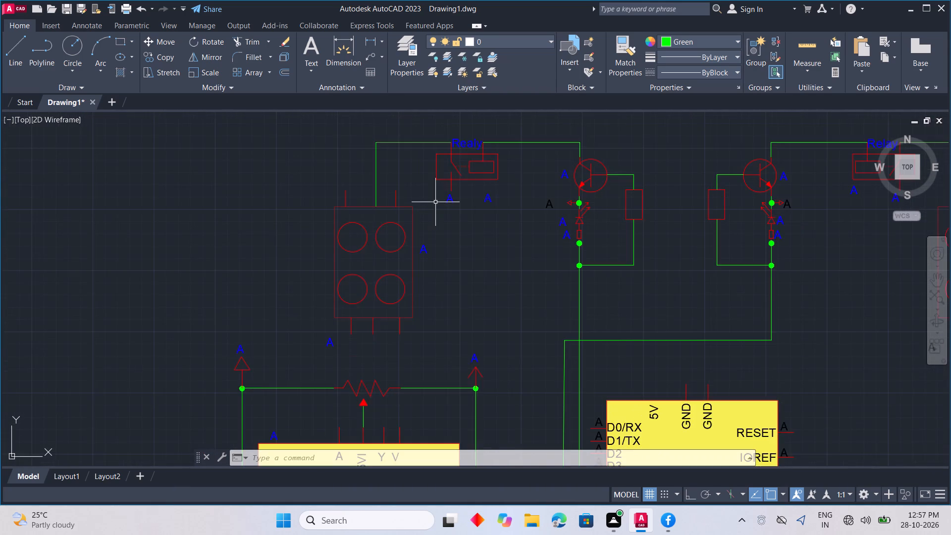
scroll(438, 201, "up", 2)
double_click(472, 197)
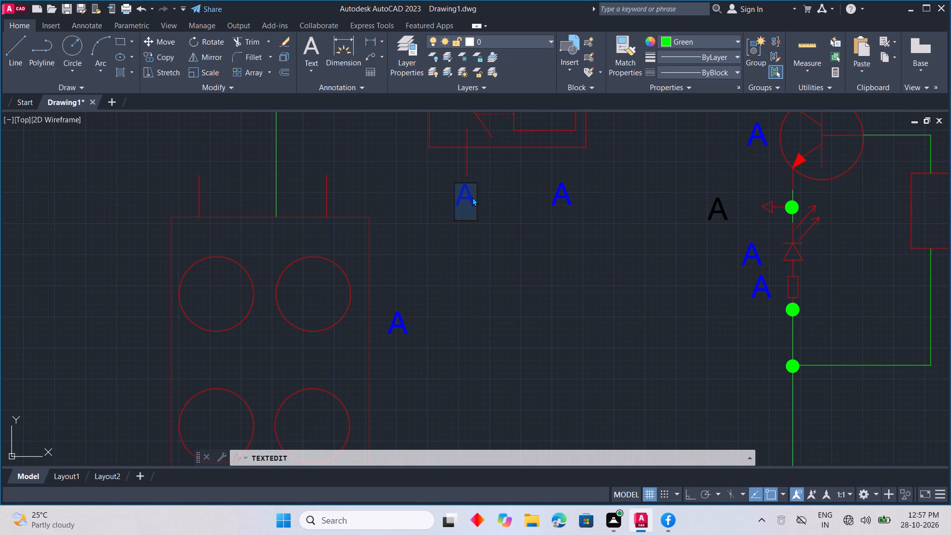
type("250")
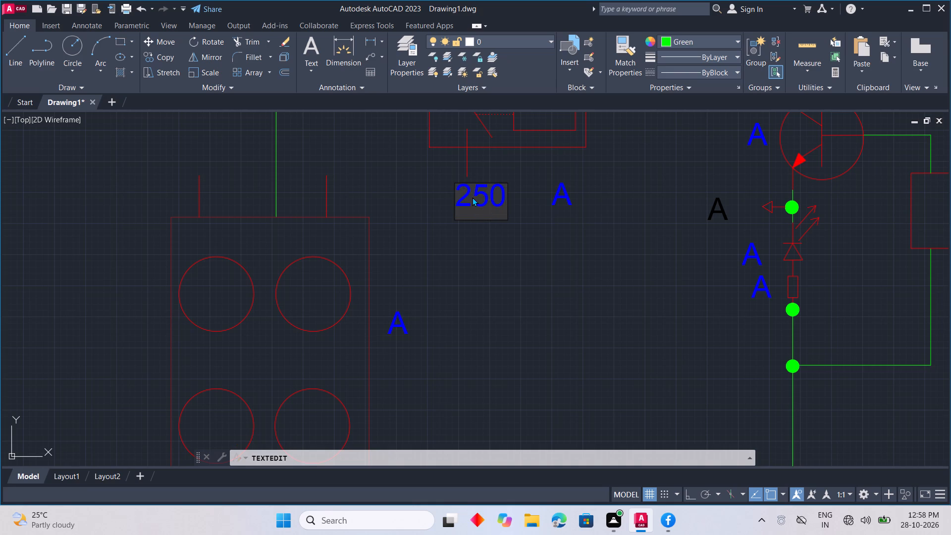
key("space")
type("V")
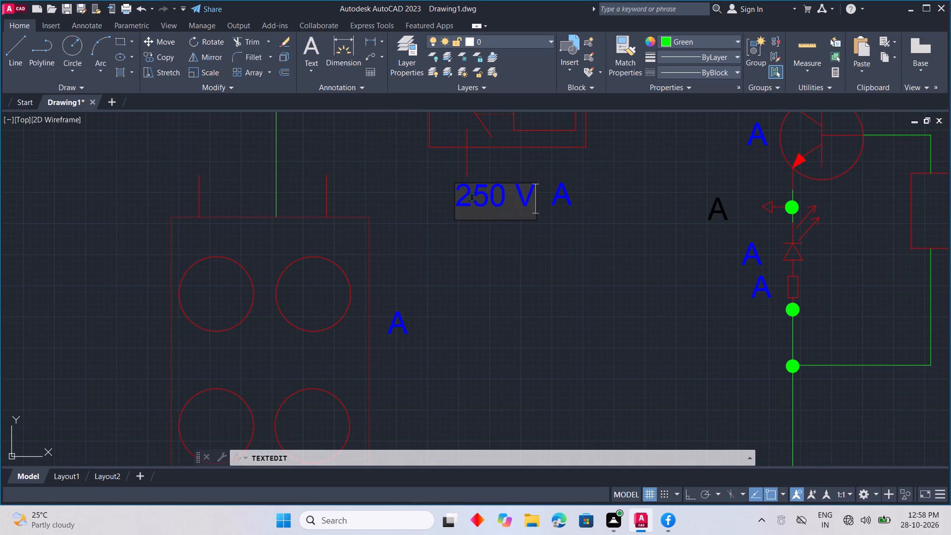
left_click(595, 247)
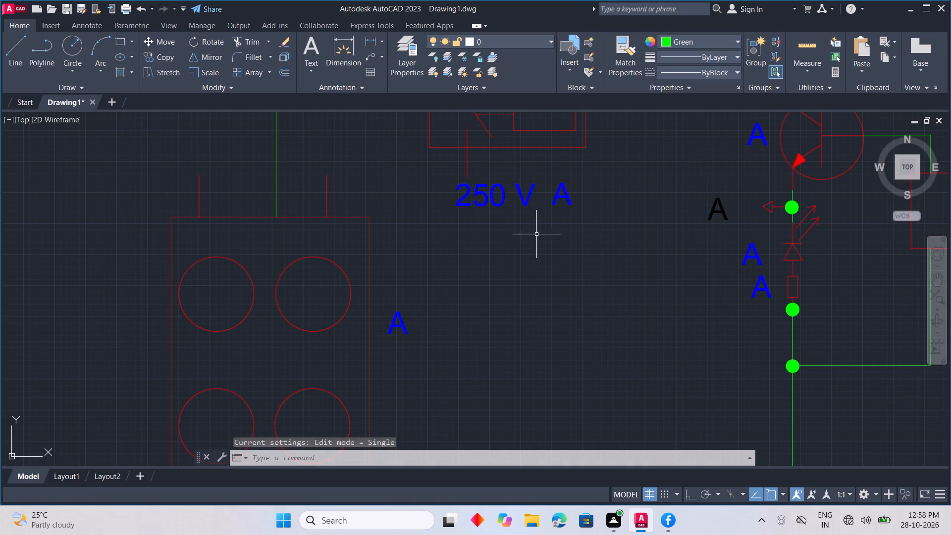
Move the "250 V" label left so it sits centred beneath the left-hand relay's contact lead.
left_click(518, 195)
left_click(455, 205)
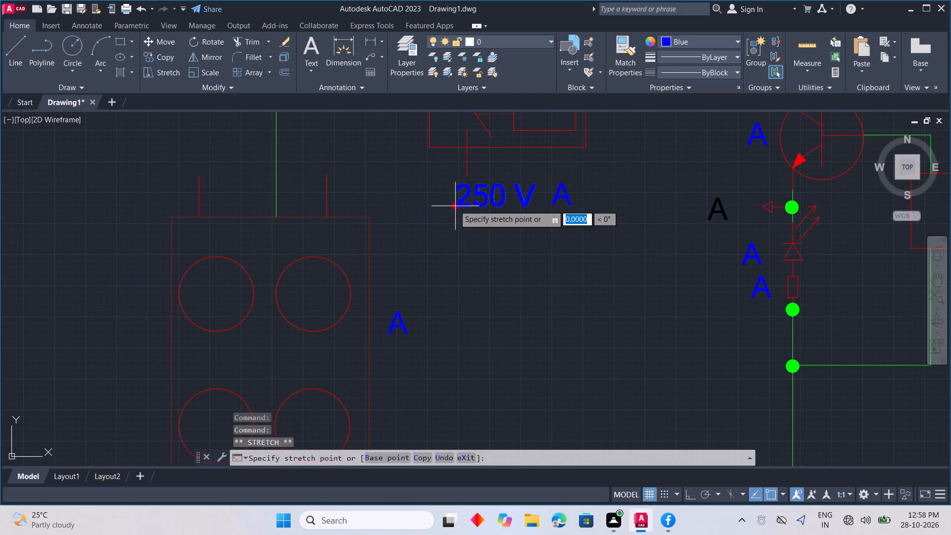
left_click(427, 205)
key("Escape")
Move the blue "A" label beneath the left-hand relay's coil slightly right and up, away from the "250 V" label.
left_click(566, 196)
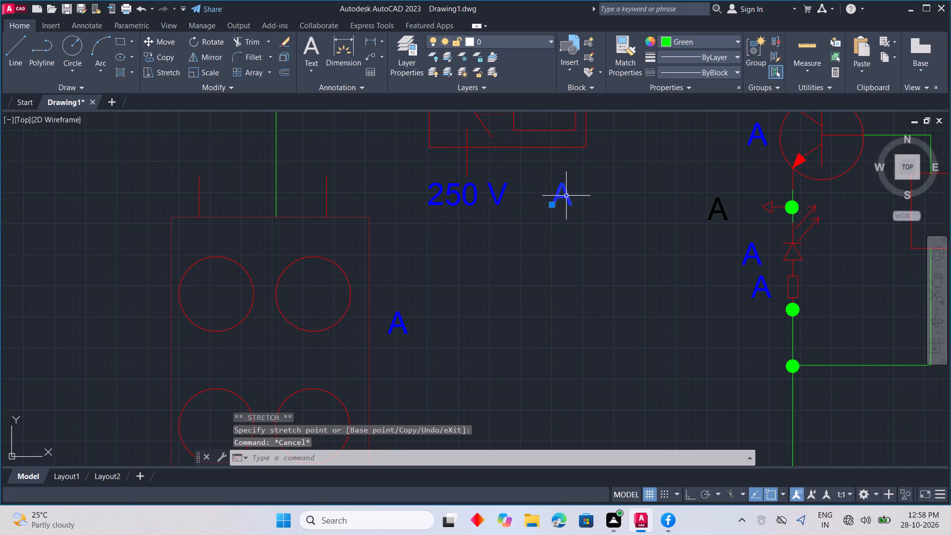
left_click_drag(555, 205, 560, 205)
left_click(573, 201)
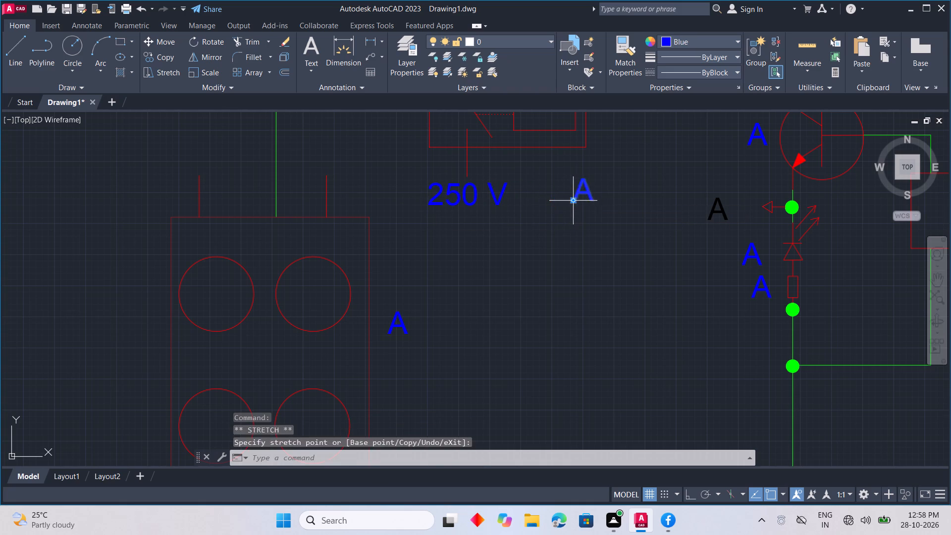
key("Escape")
Replace the blue "A" label beneath the left-hand relay's coil with "5 V".
double_click(586, 194)
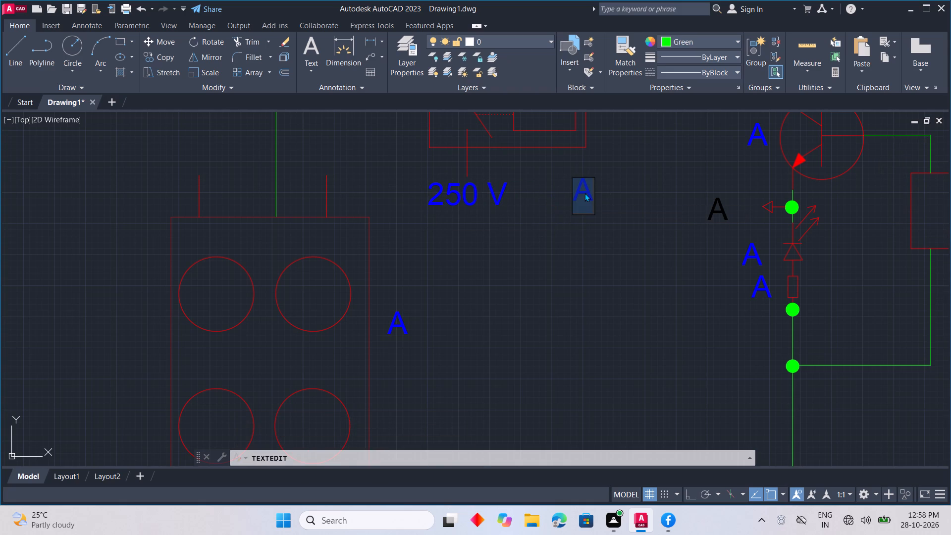
key("5")
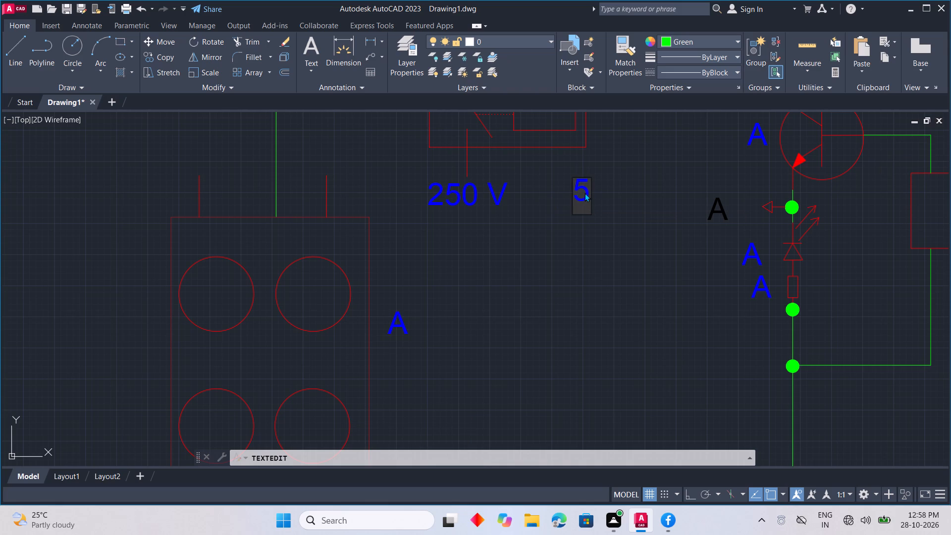
key("space")
type("V")
left_click(584, 193)
left_click(672, 197)
Replace the black "A" label beside the left-hand transistor circuit's red arrow terminal with "GND".
scroll(633, 268, "down", 2)
middle_click_drag(641, 271, 504, 332)
scroll(555, 312, "up", 2)
scroll(489, 302, "up", 1)
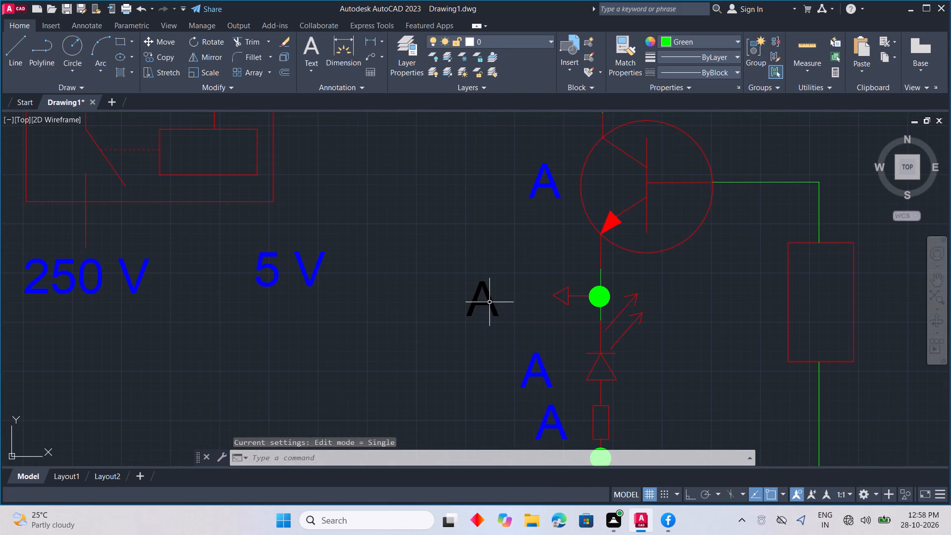
double_click(489, 302)
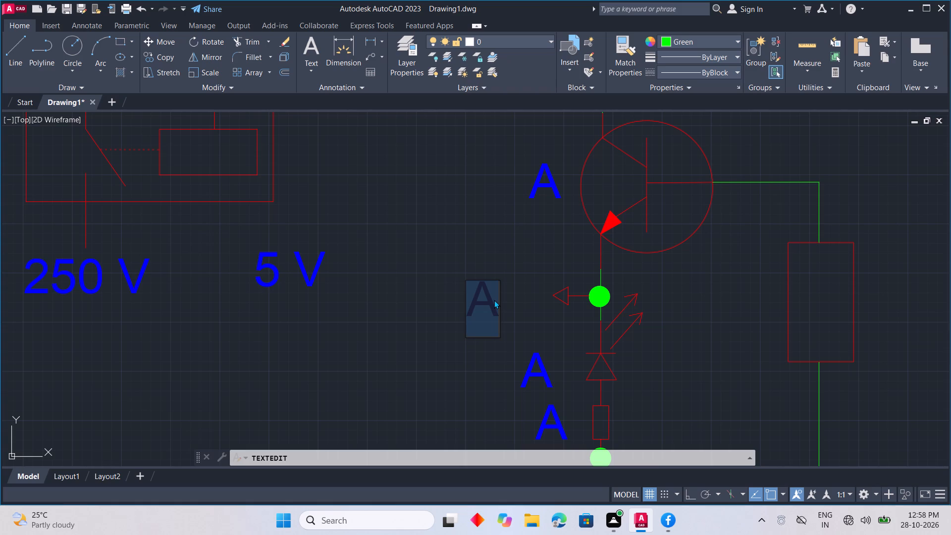
key("g")
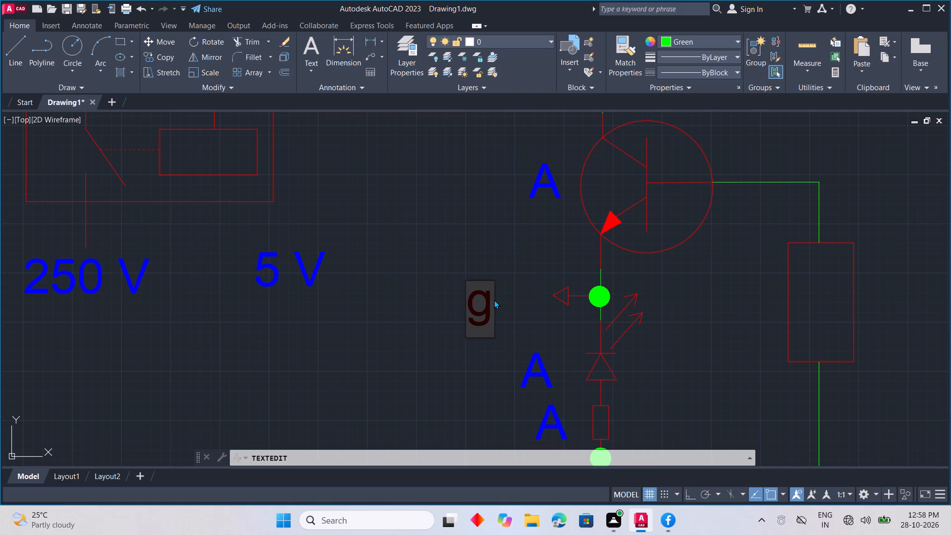
type("nd")
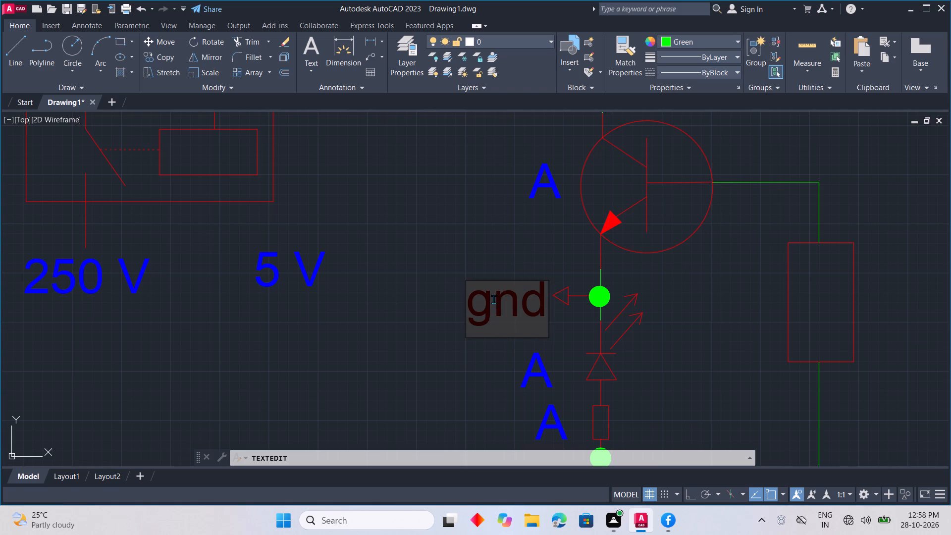
key("Delete")
key("BackSpace")
key("BackSpace")
key("BackSpace")
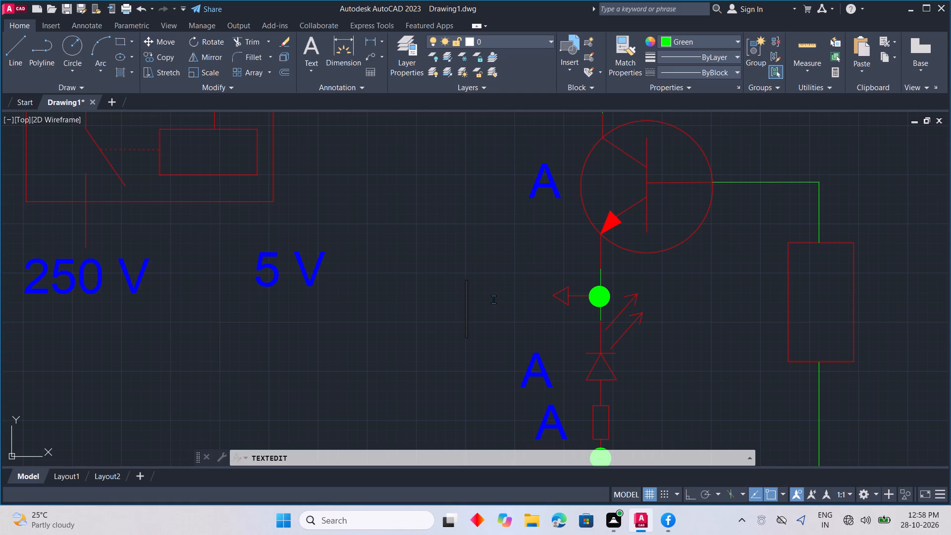
type("GN")
key("F2")
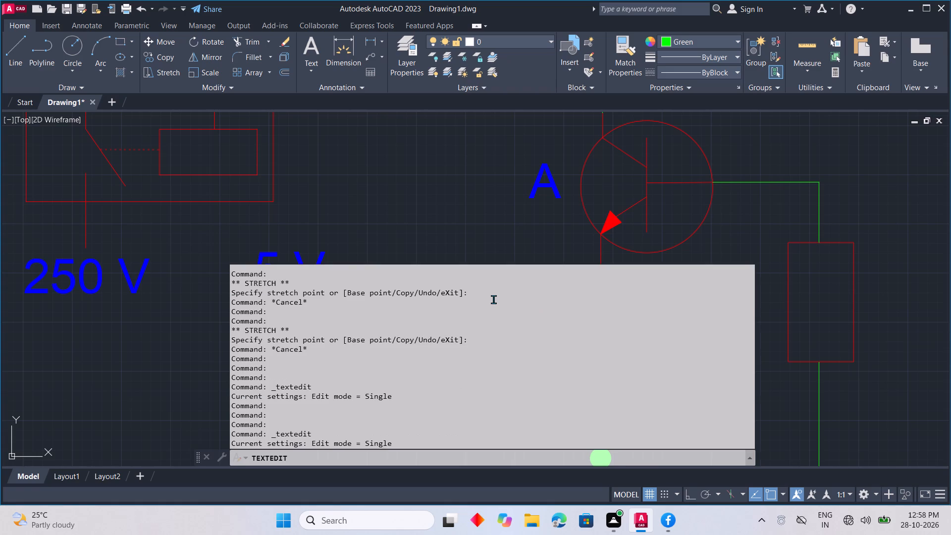
left_click(446, 236)
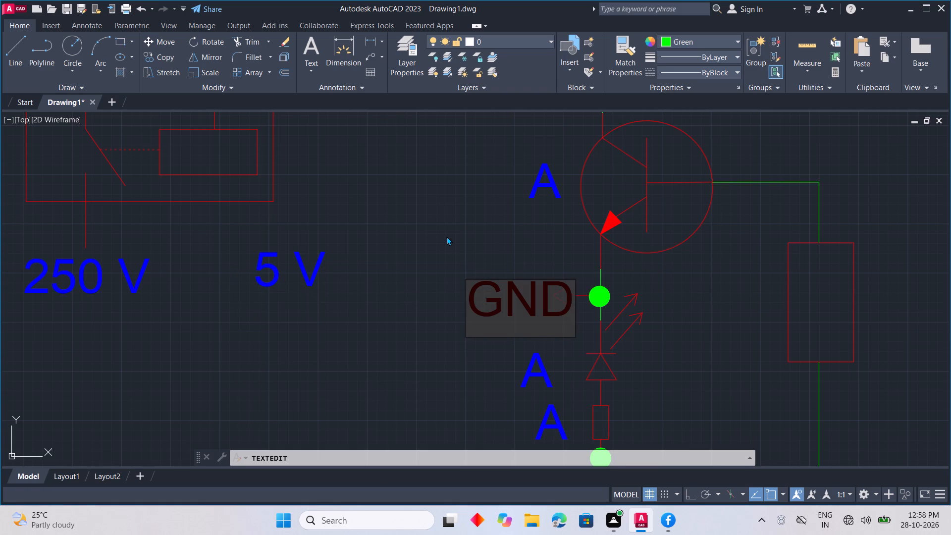
left_click(426, 261)
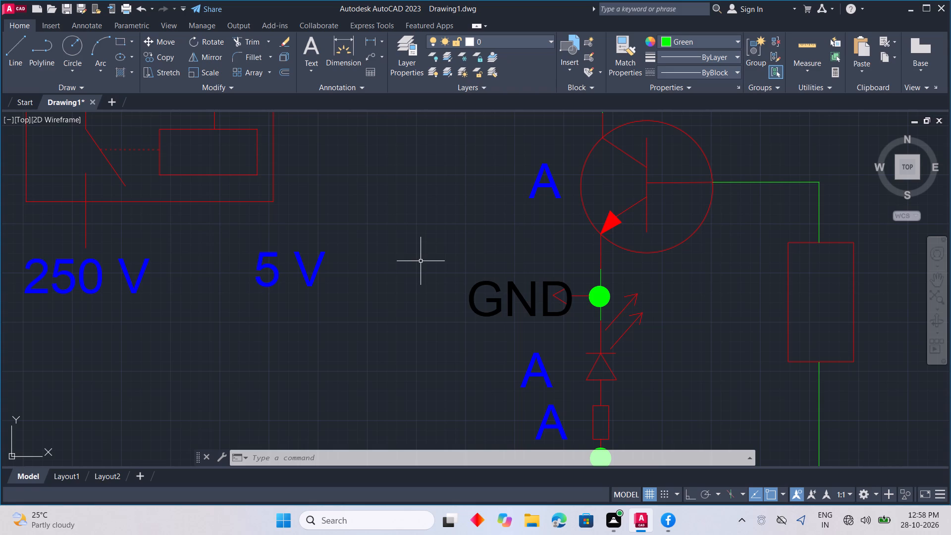
Move the "GND" label beside the left-hand transistor circuit left, clear of the red arrow terminal.
scroll(545, 309, "up", 1)
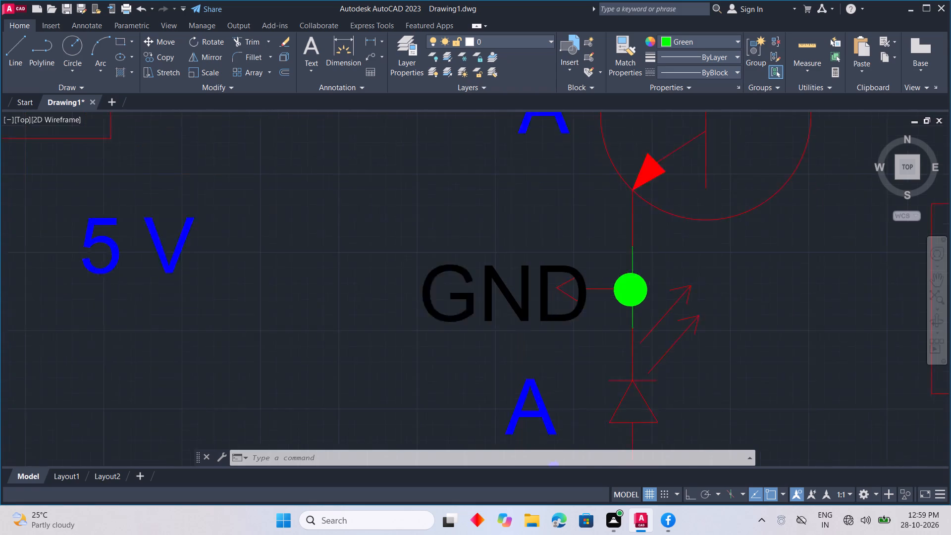
scroll(545, 309, "up", 1)
left_click(543, 310)
left_click(546, 310)
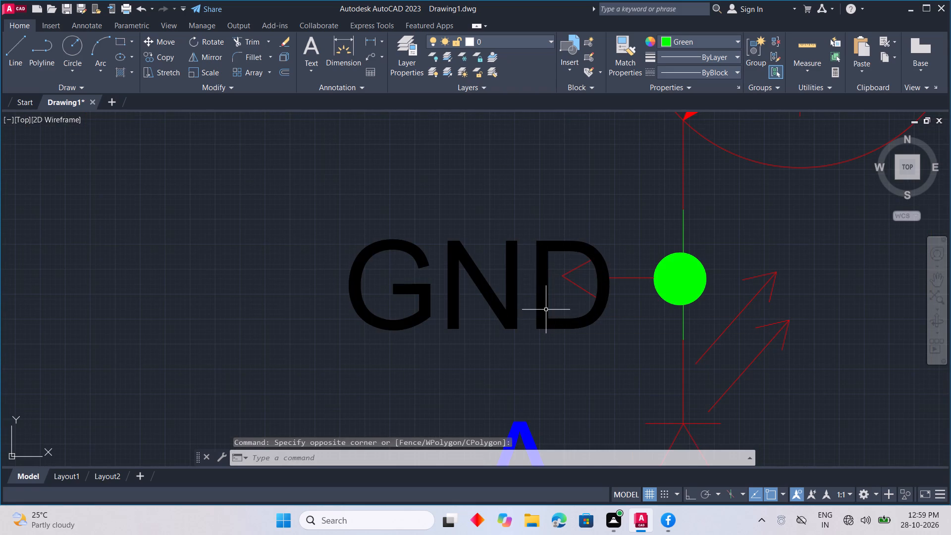
key("Escape")
left_click(546, 309)
key("Escape")
left_click(549, 307)
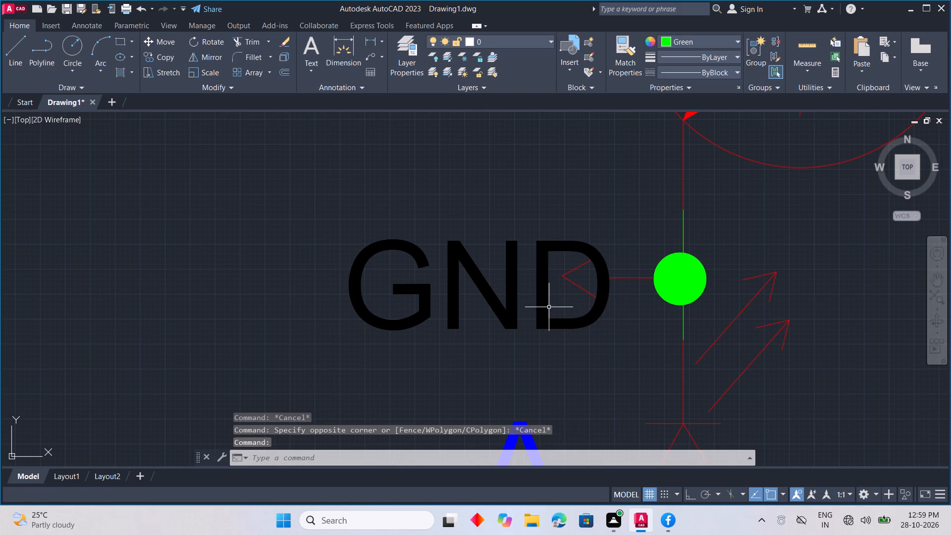
left_click(340, 328)
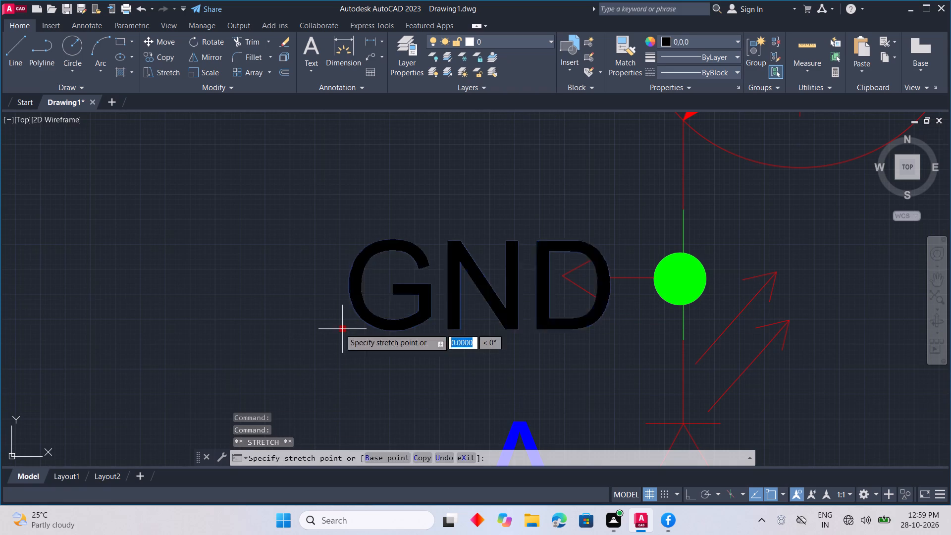
left_click(280, 327)
key("Escape")
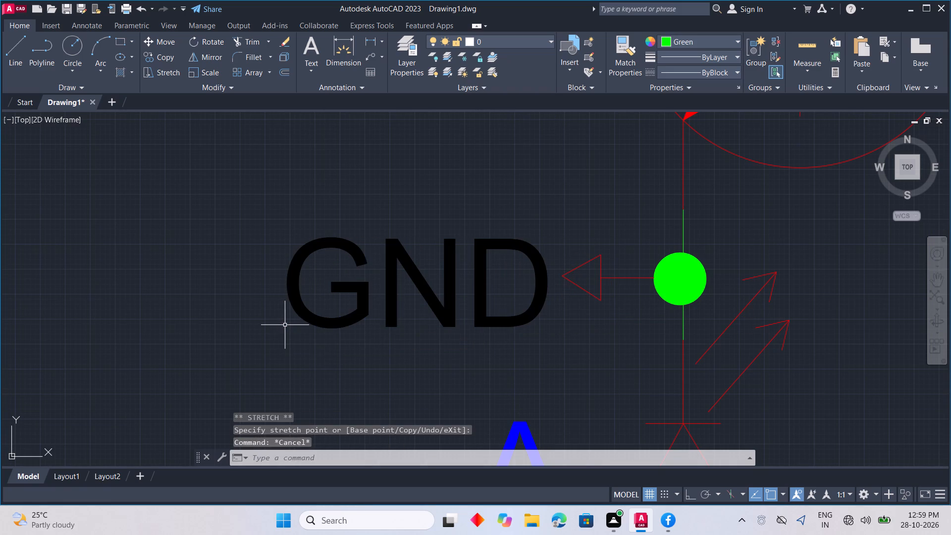
Replace the blue "A" label beside the left-hand transistor with "Q".
scroll(290, 322, "down", 2)
middle_click_drag(338, 343, 515, 371)
double_click(558, 231)
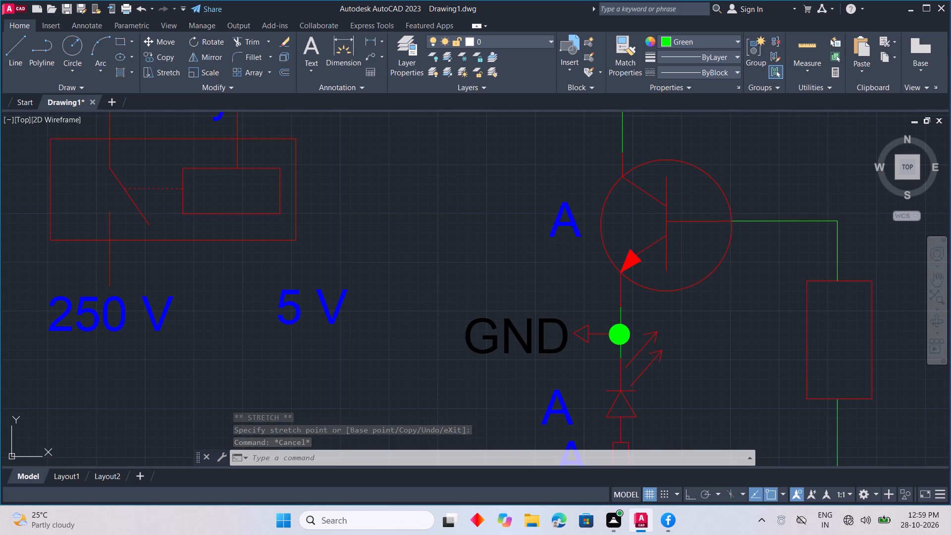
key("q")
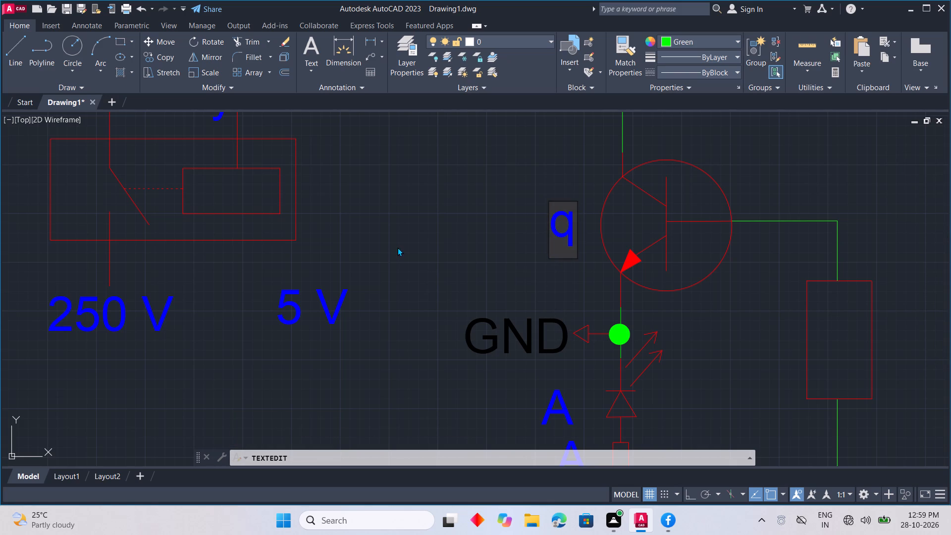
key("BackSpace")
key("q")
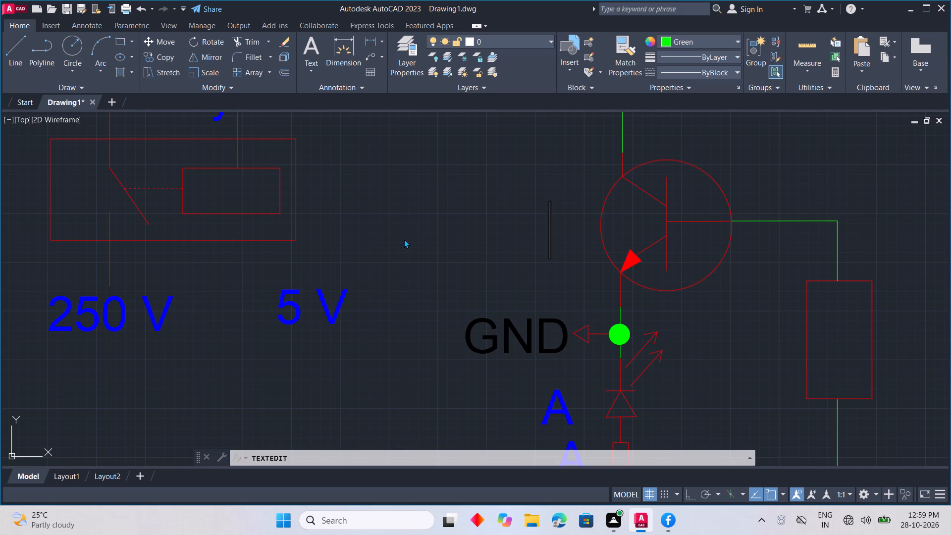
left_click(393, 252)
Replace the blue "A" label beside the LED below the left-hand transistor with "D".
scroll(499, 361, "down", 2)
middle_click_drag(500, 360, 484, 260)
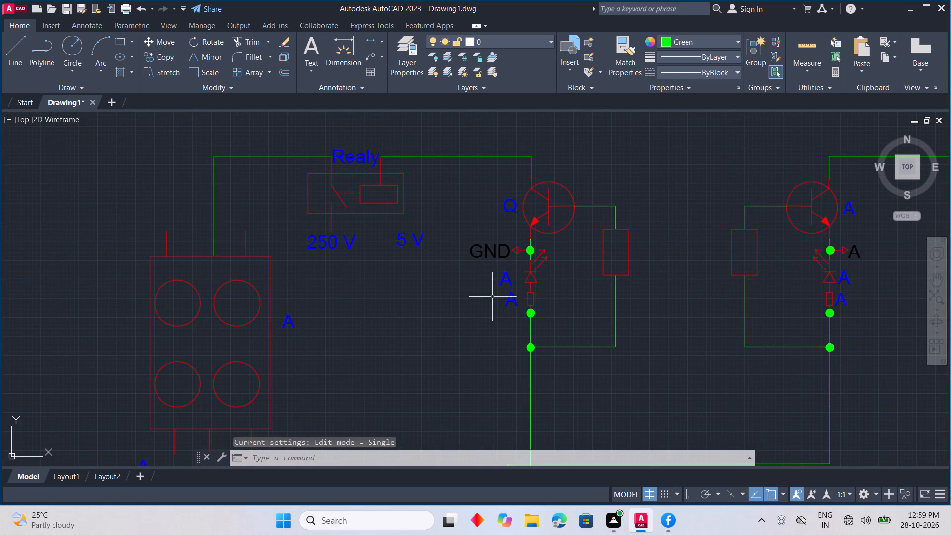
scroll(540, 285, "up", 2)
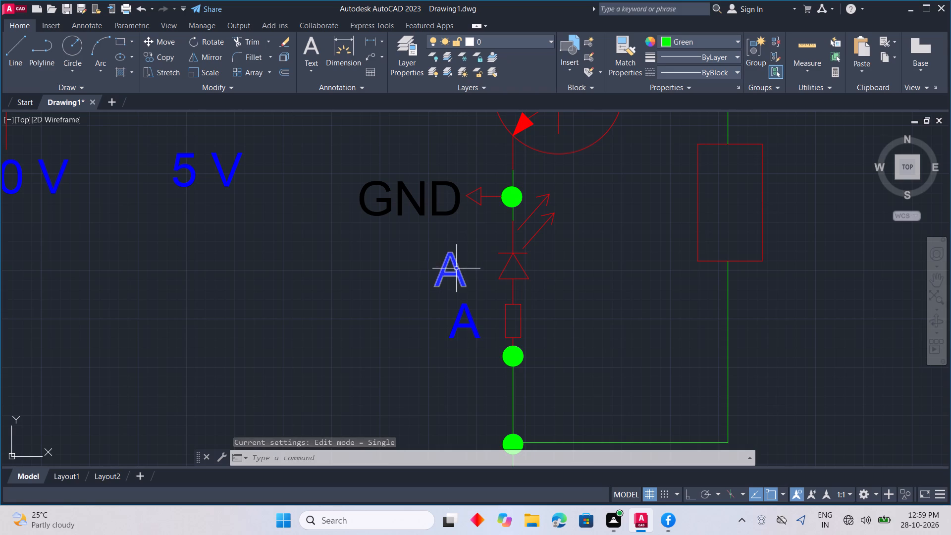
double_click(456, 268)
key("d")
left_click(370, 262)
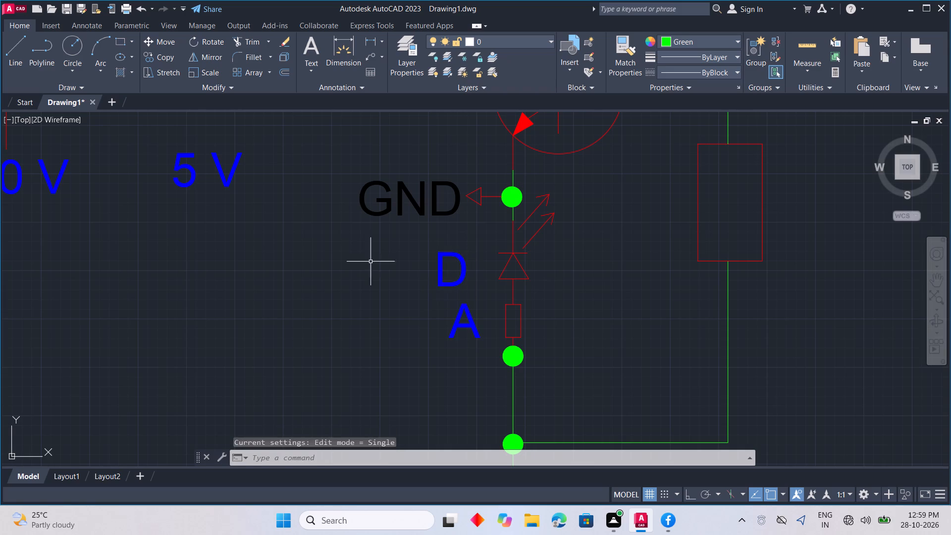
Replace the blue "A" label beside the small resistor below the left-hand LED with "K".
left_click(467, 329)
double_click(473, 323)
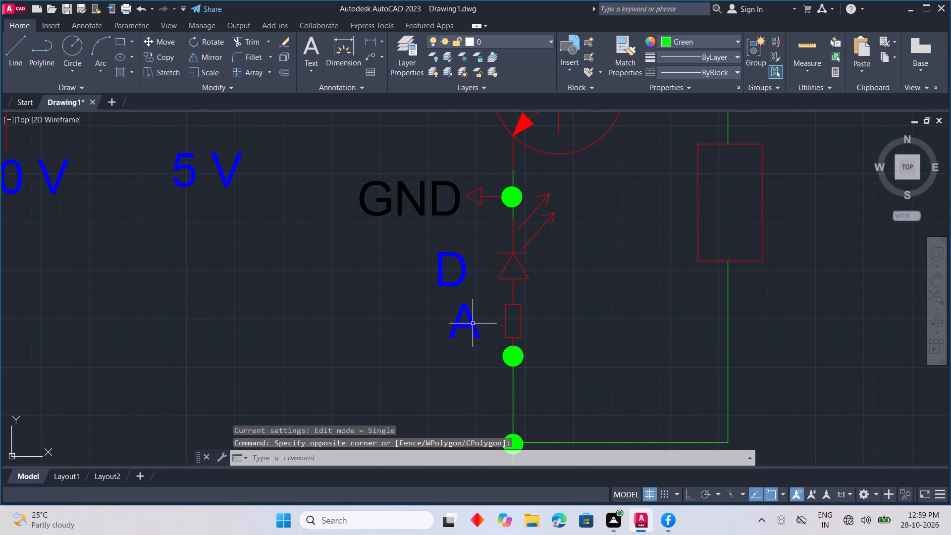
double_click(475, 321)
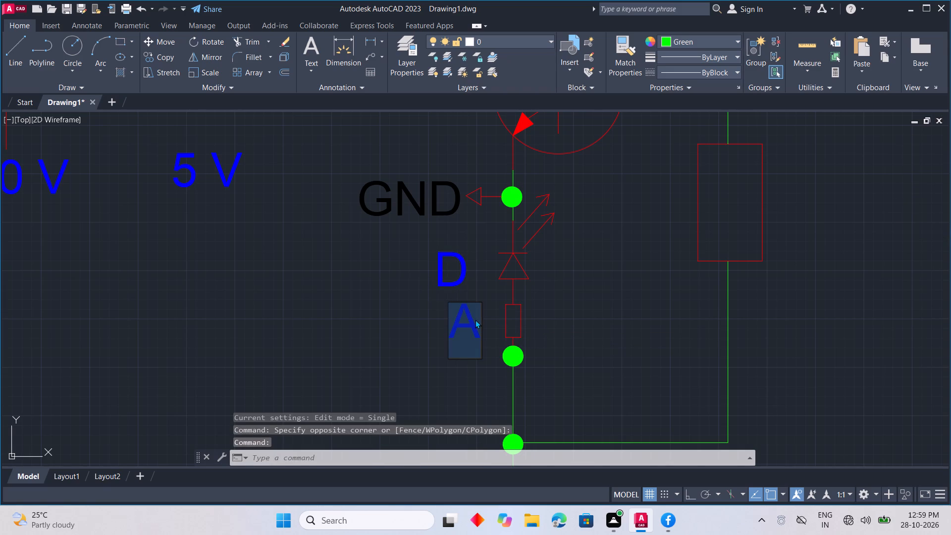
type("WR")
key("BackSpace")
key("BackSpace")
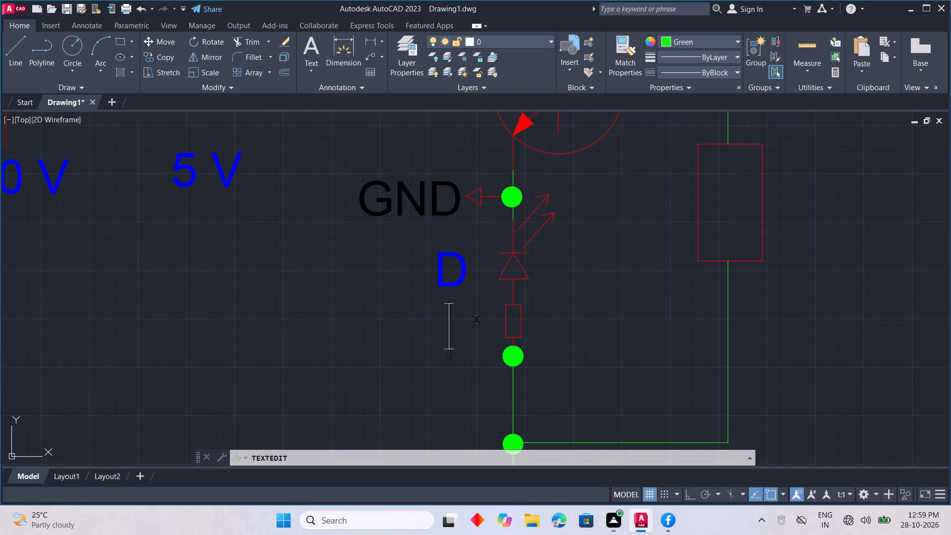
key("k")
left_click(478, 317)
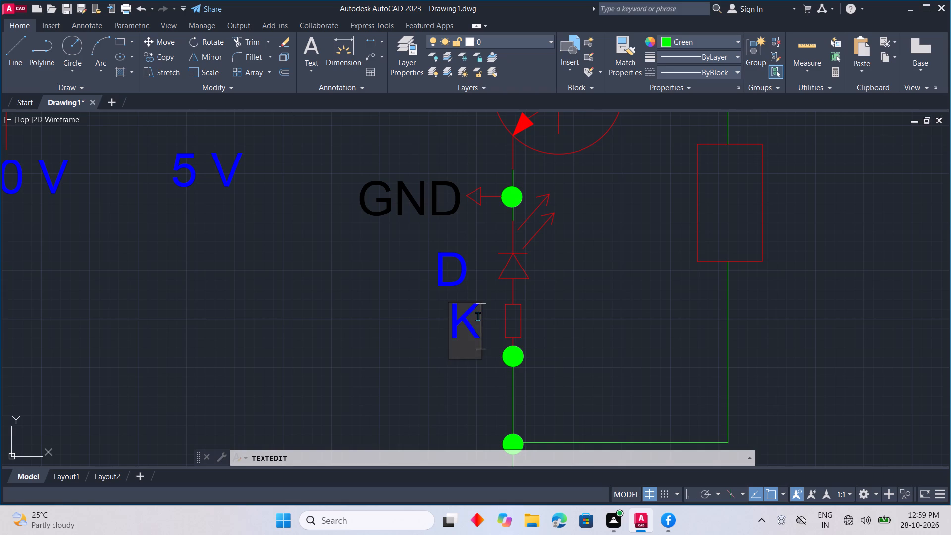
left_click(388, 341)
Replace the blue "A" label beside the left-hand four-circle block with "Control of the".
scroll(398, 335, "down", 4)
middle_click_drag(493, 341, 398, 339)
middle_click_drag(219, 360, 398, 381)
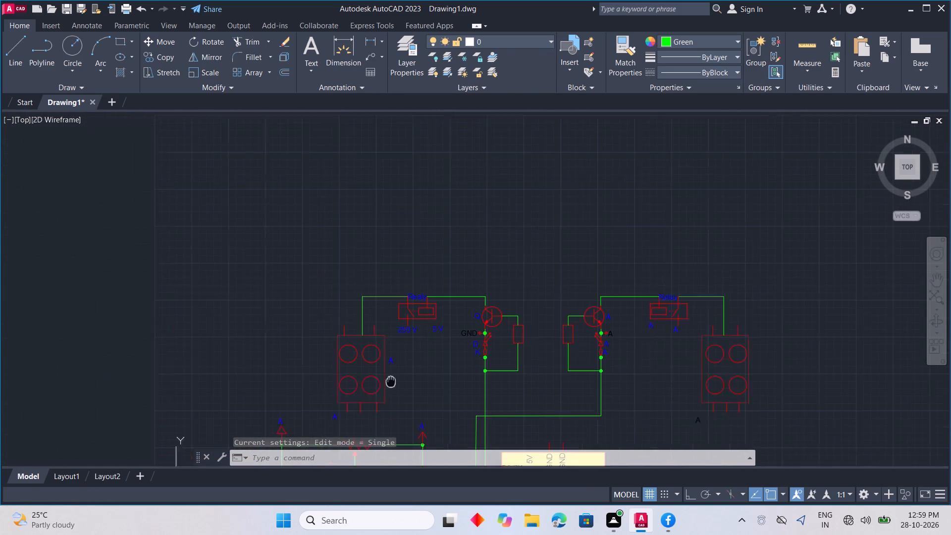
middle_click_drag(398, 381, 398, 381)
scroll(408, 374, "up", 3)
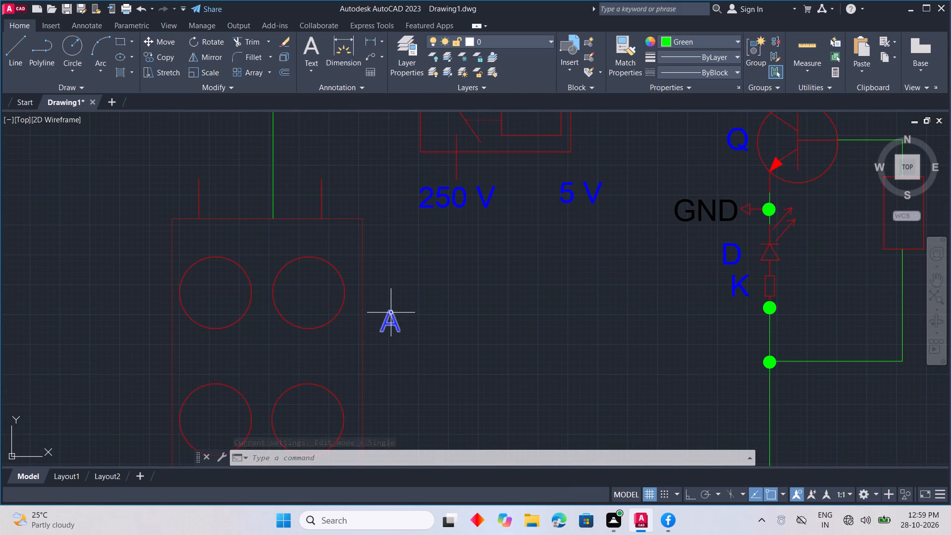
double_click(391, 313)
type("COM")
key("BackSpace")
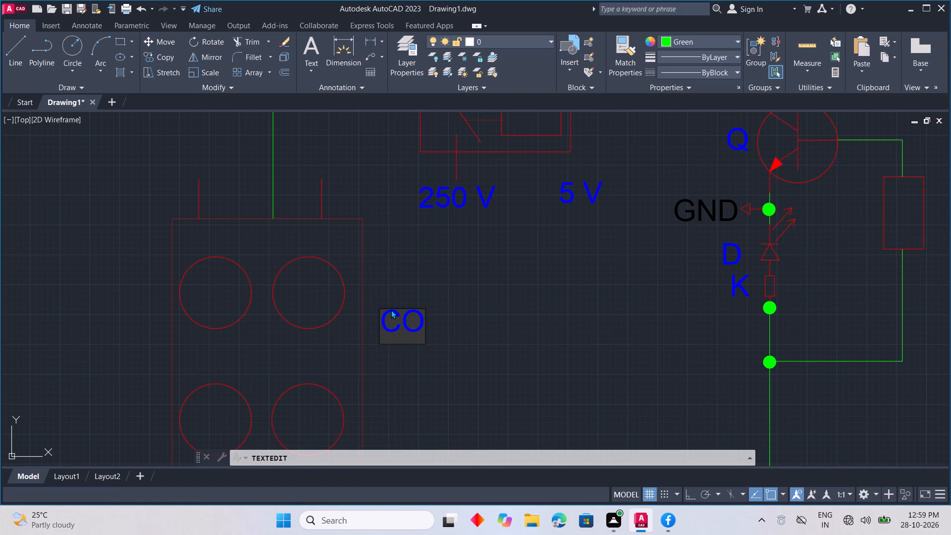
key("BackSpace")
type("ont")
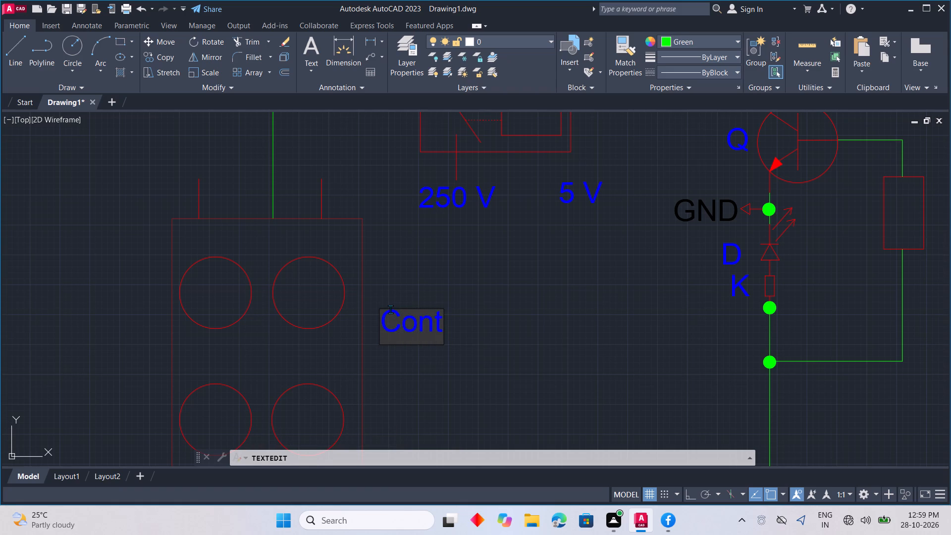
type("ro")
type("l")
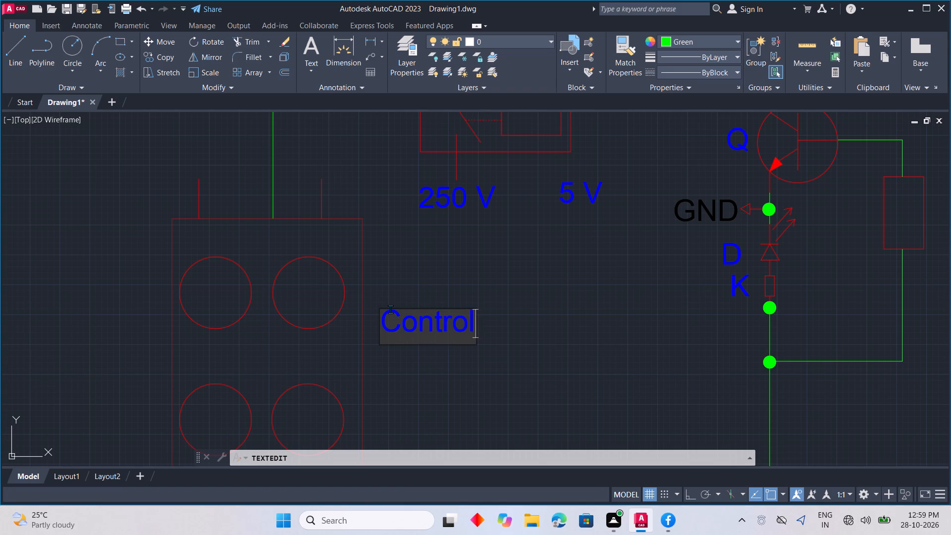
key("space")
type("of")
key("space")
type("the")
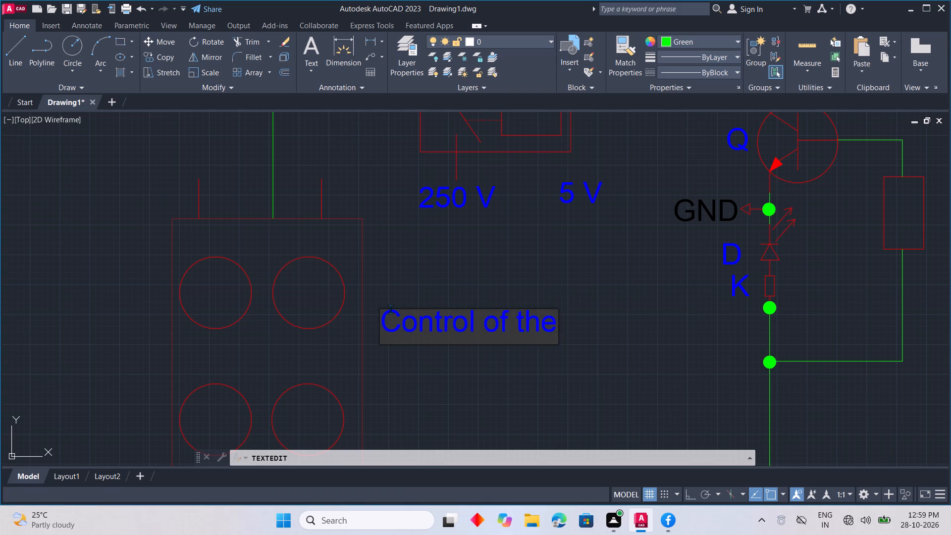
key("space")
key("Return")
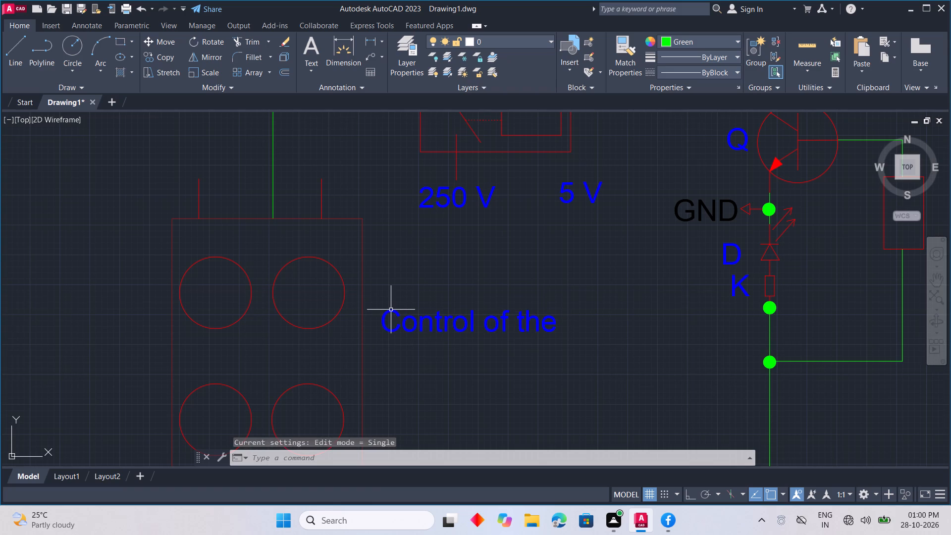
Reopen the label beside the left-hand four-circle block and retype its text as "Control of the" with a leading space.
left_click(398, 348)
double_click(398, 348)
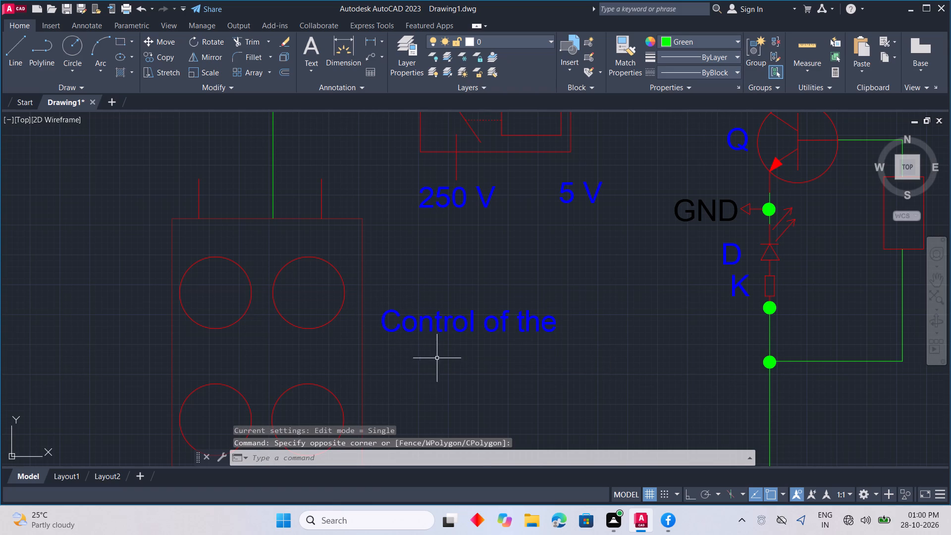
left_click(556, 323)
left_click(556, 323)
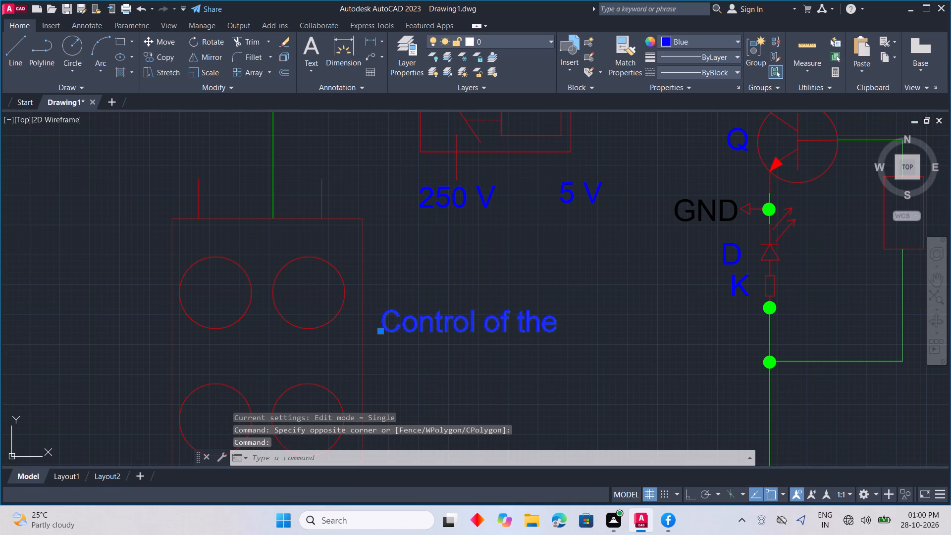
double_click(585, 329)
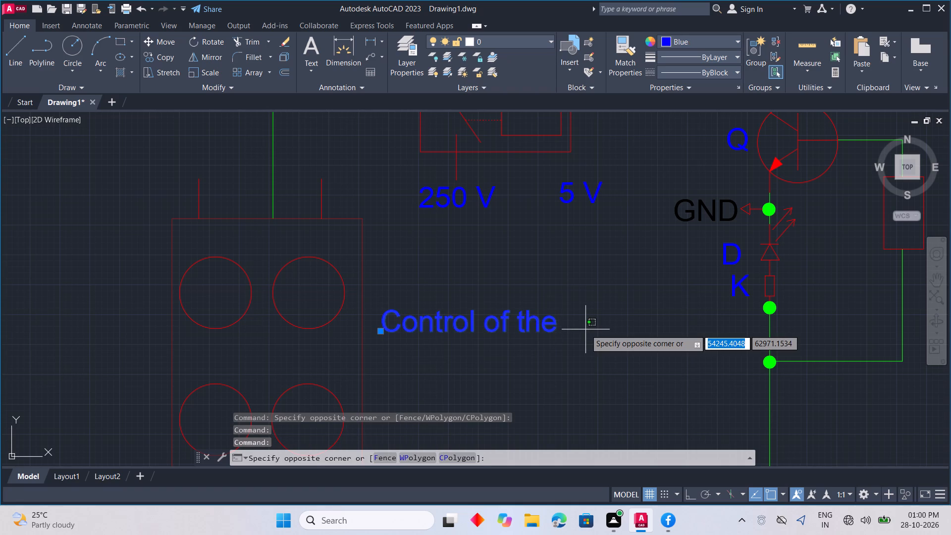
key("Escape")
key("Escape")
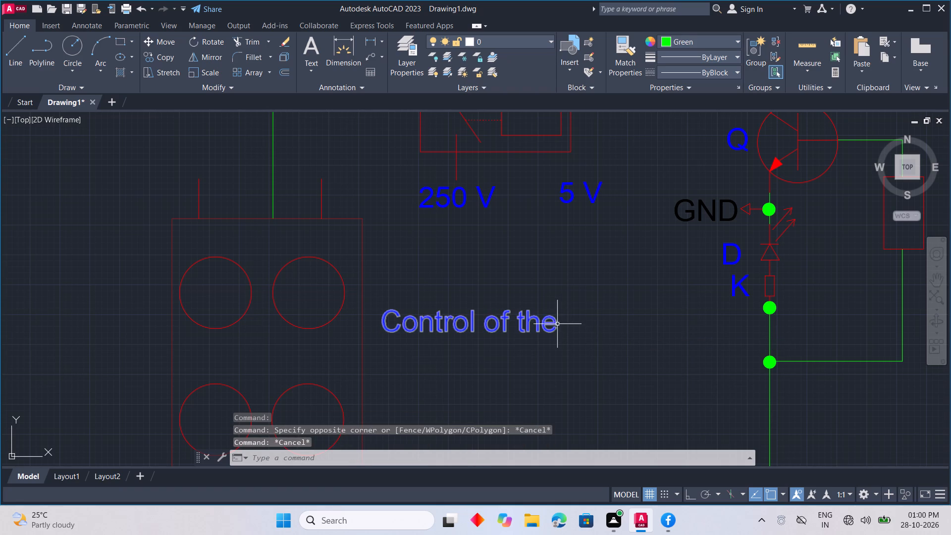
right_click(557, 322)
left_click(557, 322)
double_click(557, 322)
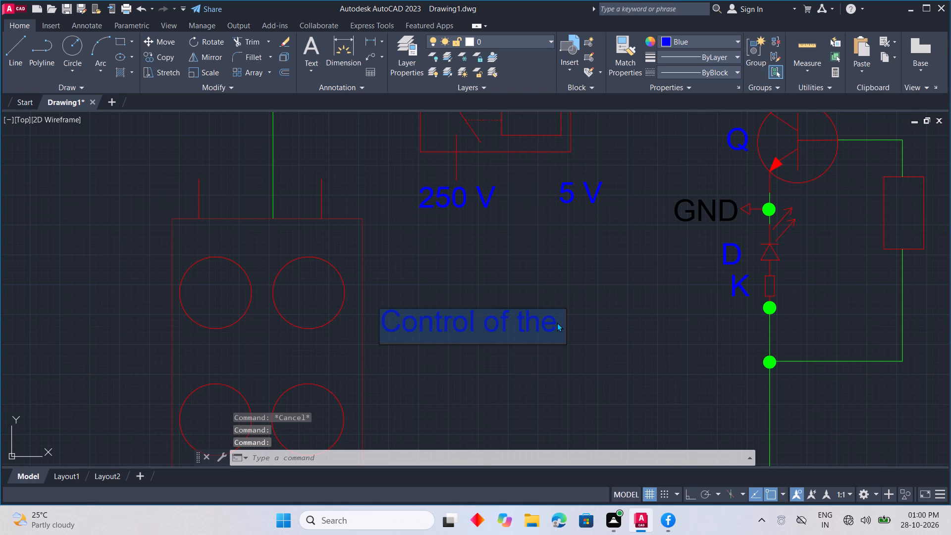
key("space")
type("co")
key("BackSpace")
key("c")
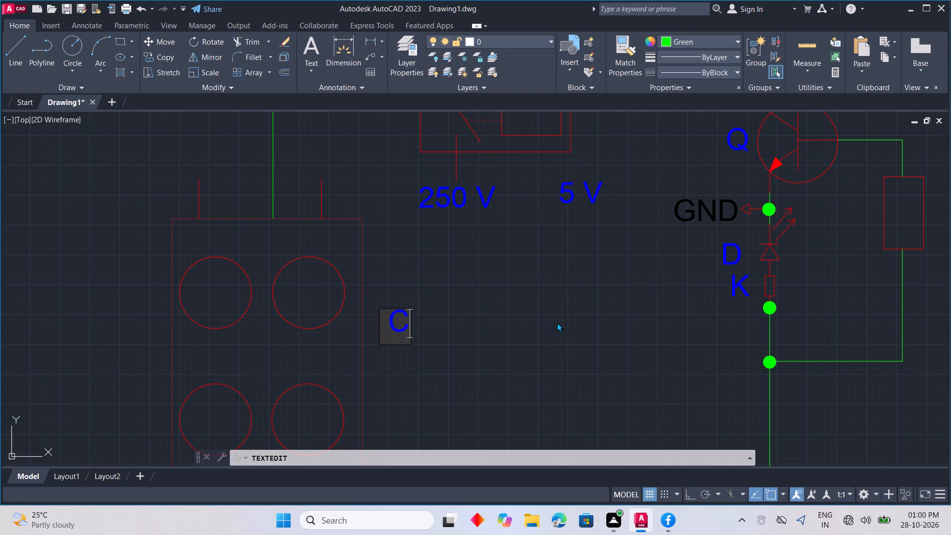
type("om")
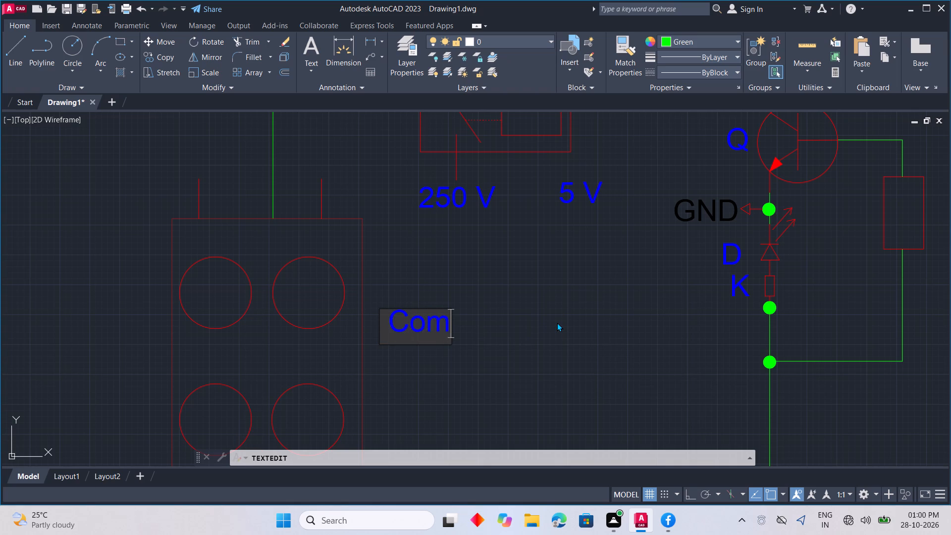
type("trol")
key("space")
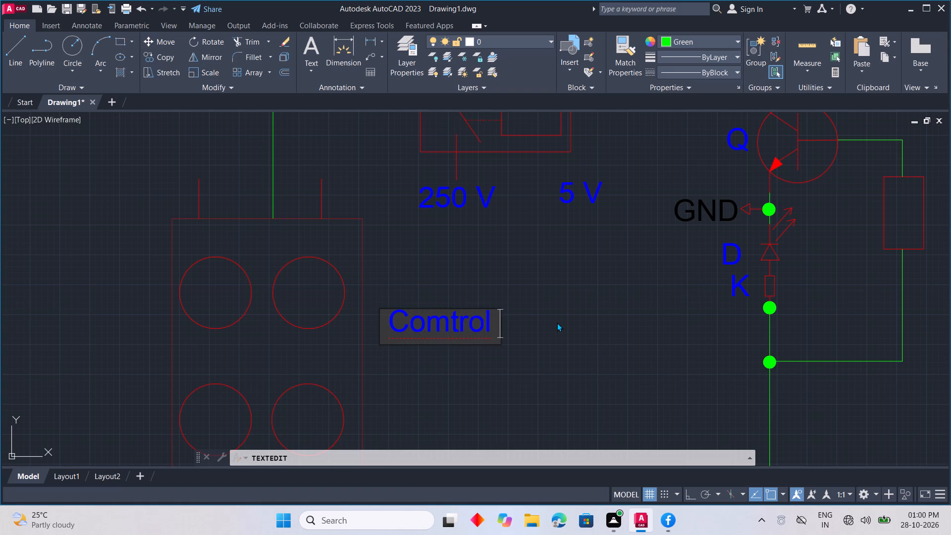
key("BackSpace")
key("BackSpace")
key("BackSpace")
key("BackSpace")
key("BackSpace")
key("BackSpace")
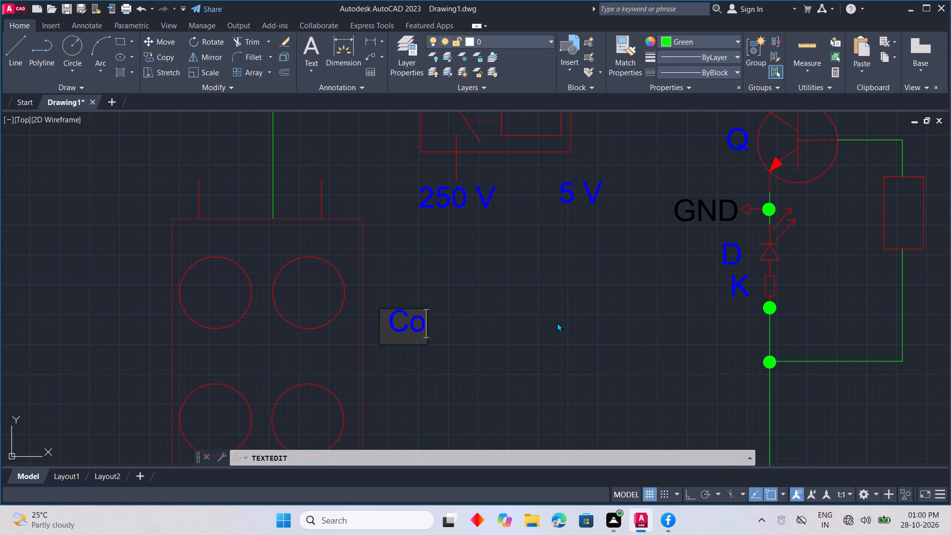
type("ntrol")
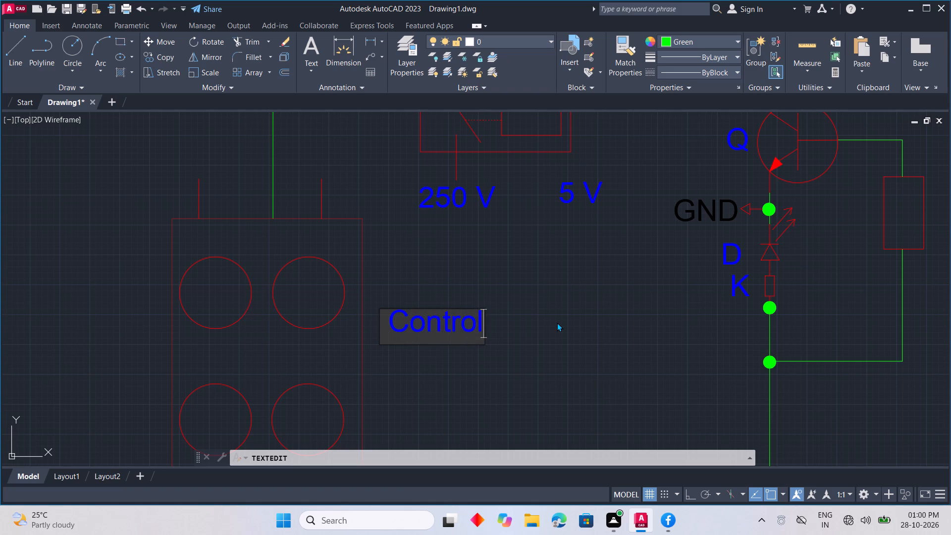
key("space")
type("of")
key("space")
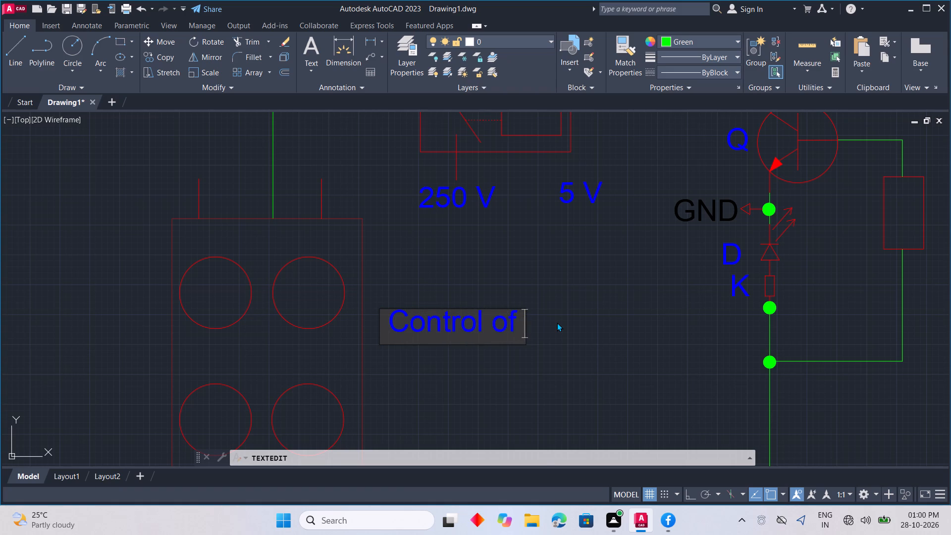
type("the")
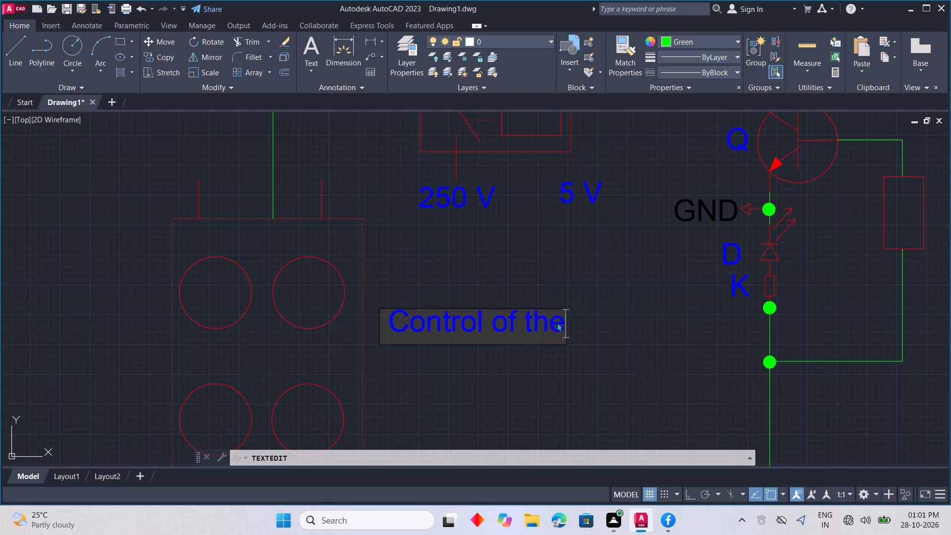
key("space")
key("BackSpace")
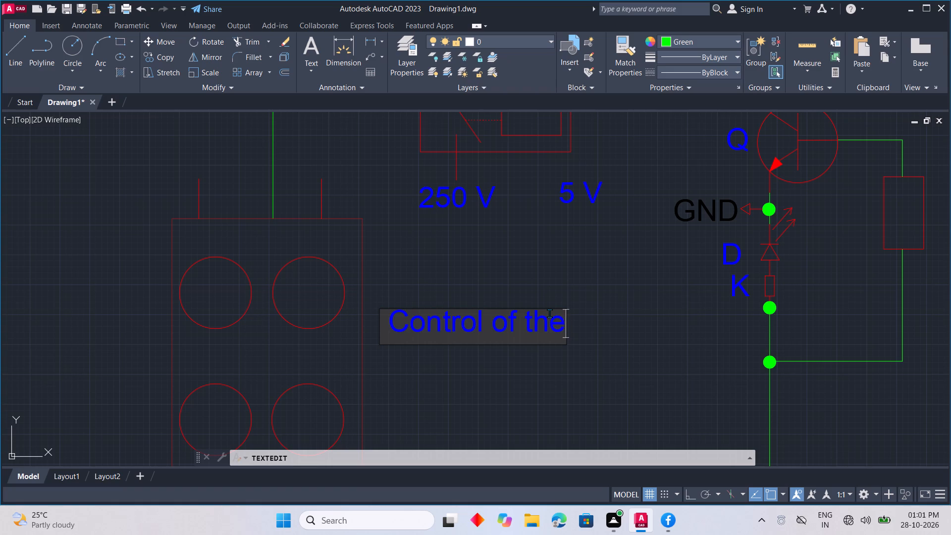
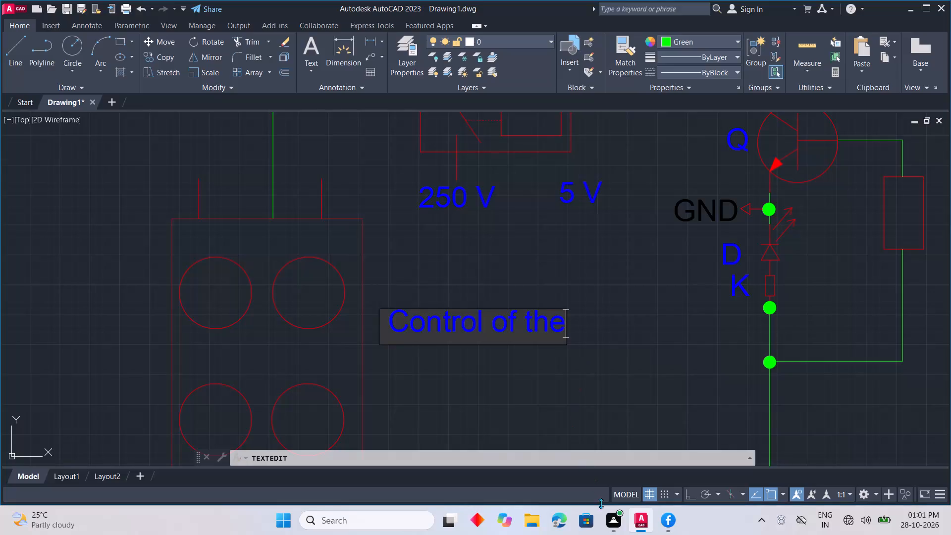
Finish editing the label "Control of the" beside the four-circle terminal block.
left_click(650, 367)
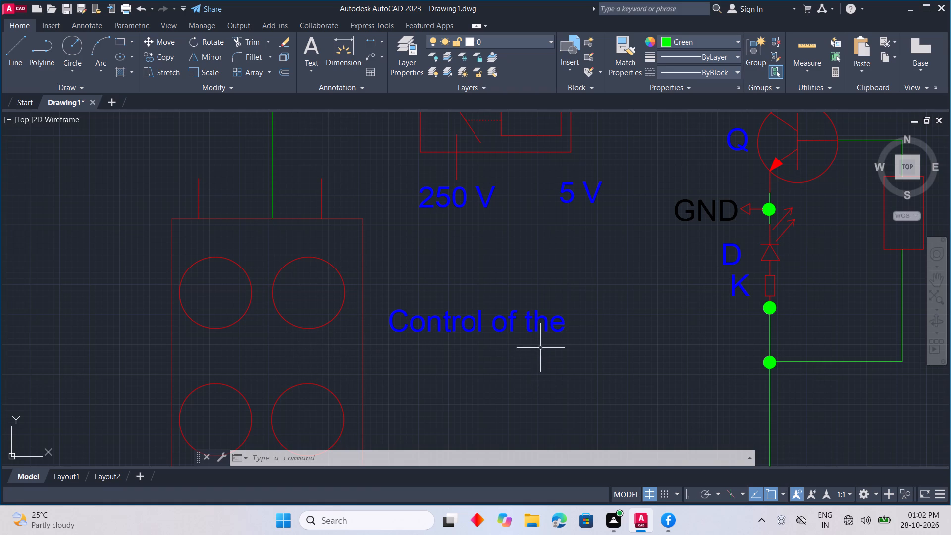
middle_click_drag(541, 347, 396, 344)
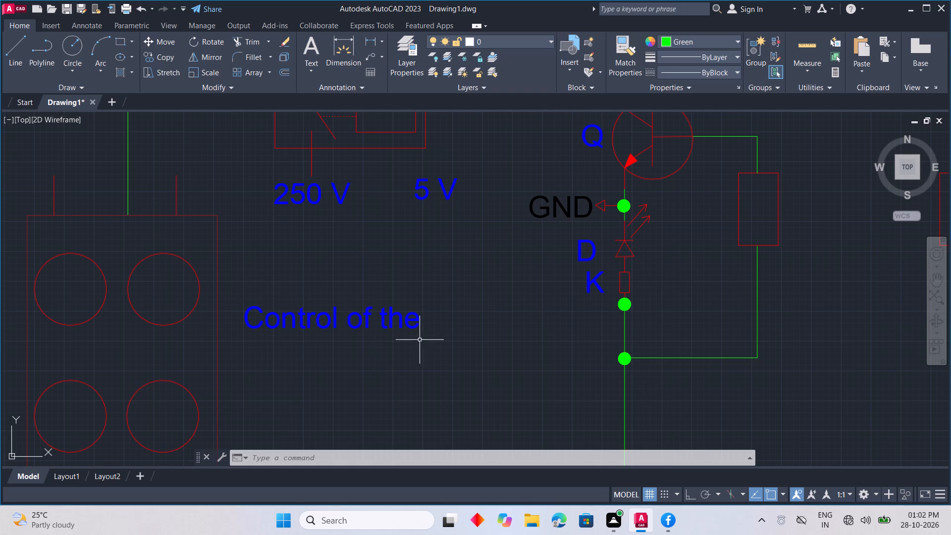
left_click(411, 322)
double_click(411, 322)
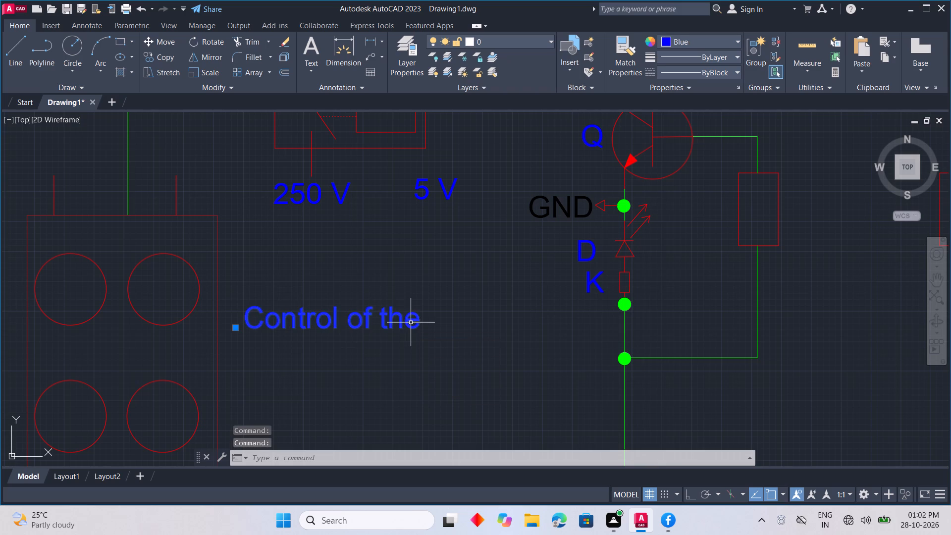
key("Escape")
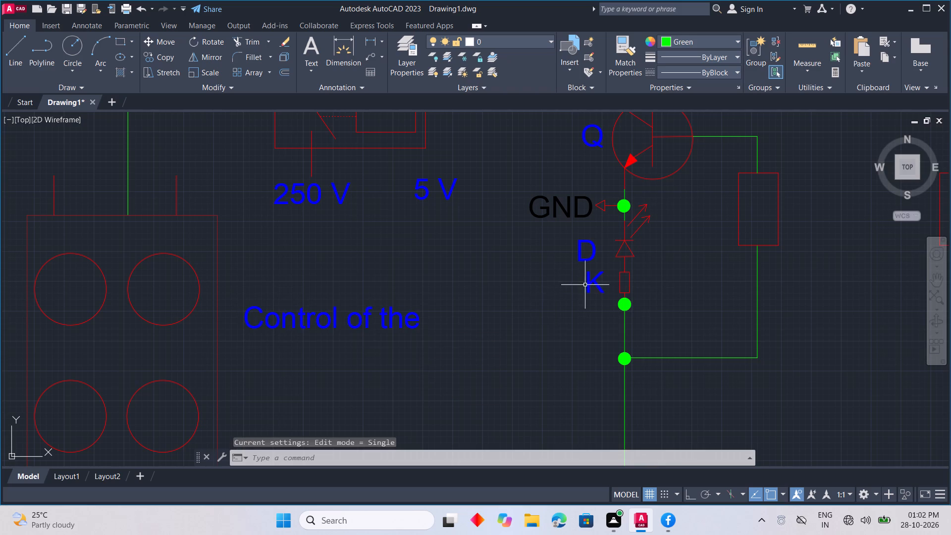
Copy the K label from beside the small resistor to just below the "Control of the" text.
left_click(588, 283)
right_click(537, 321)
left_click(584, 289)
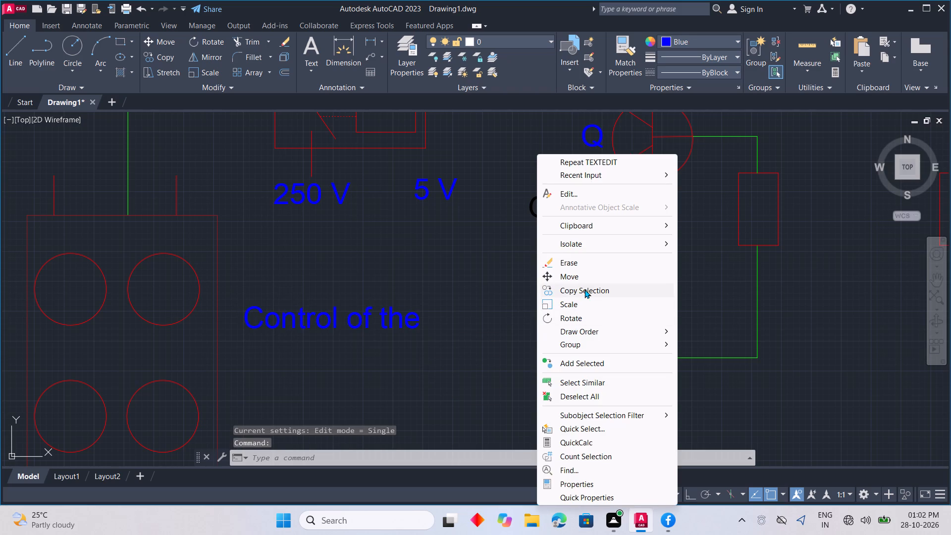
left_click(586, 291)
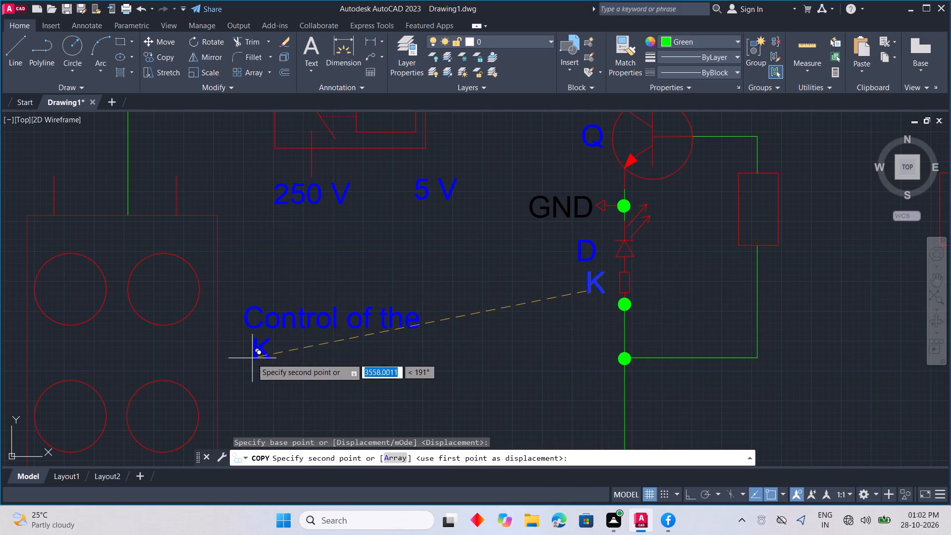
left_click(264, 360)
key("Escape")
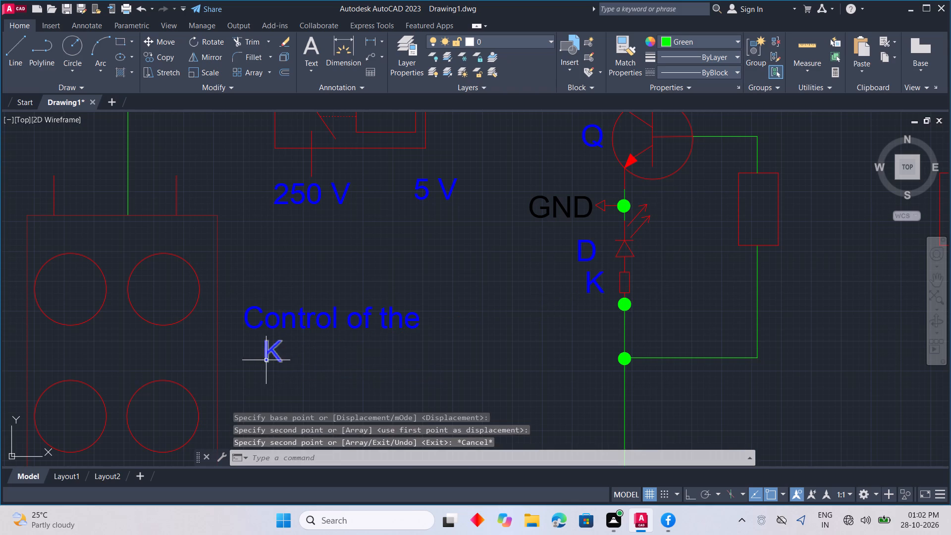
key("Escape")
Change the copied K label below "Control of the" to read "compressor".
double_click(279, 360)
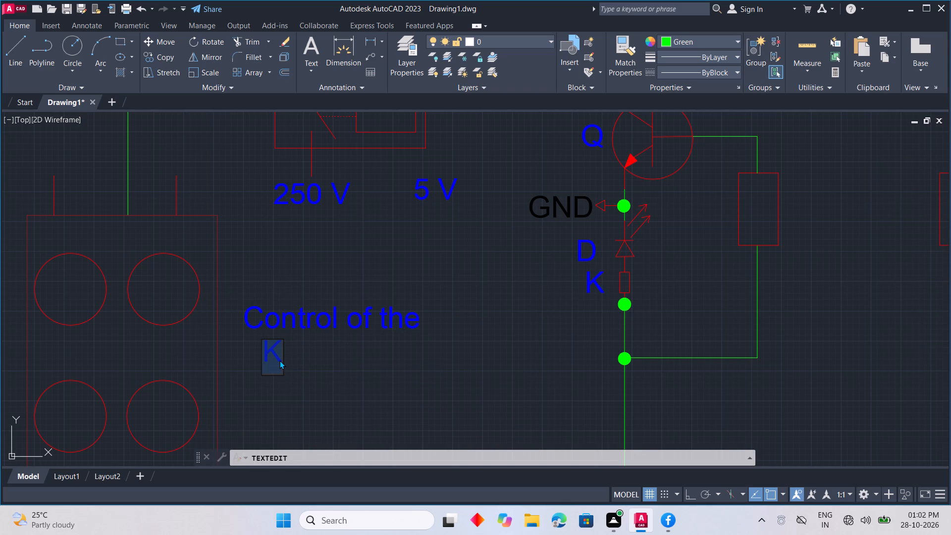
type("co")
type("mp")
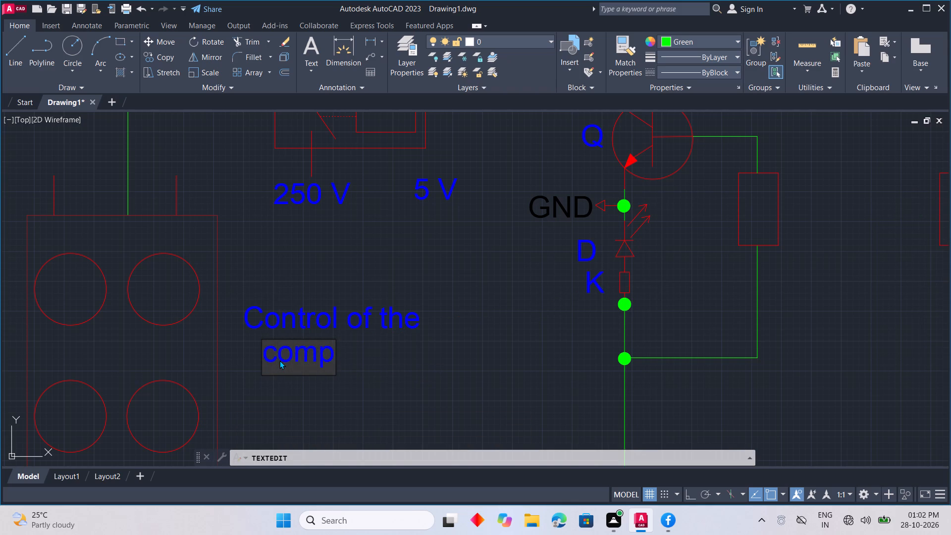
type("ress")
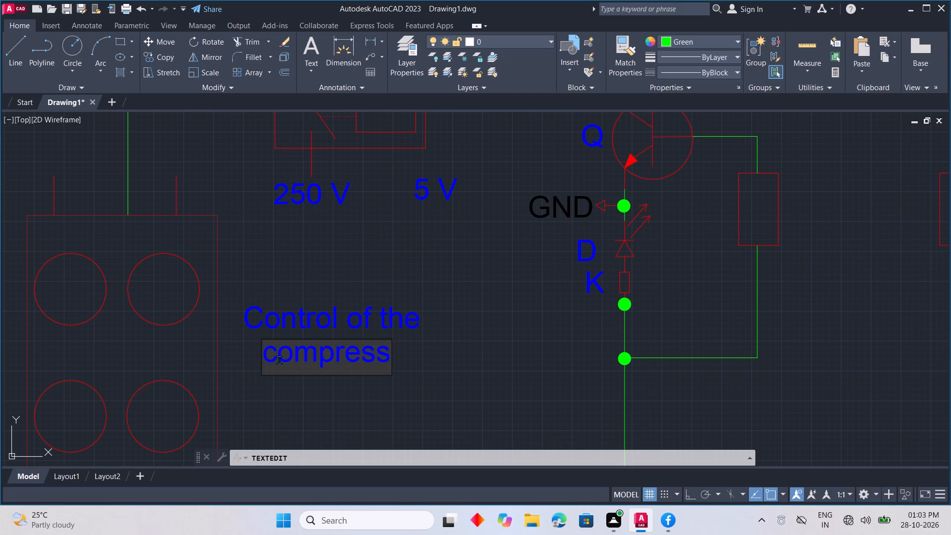
type("or")
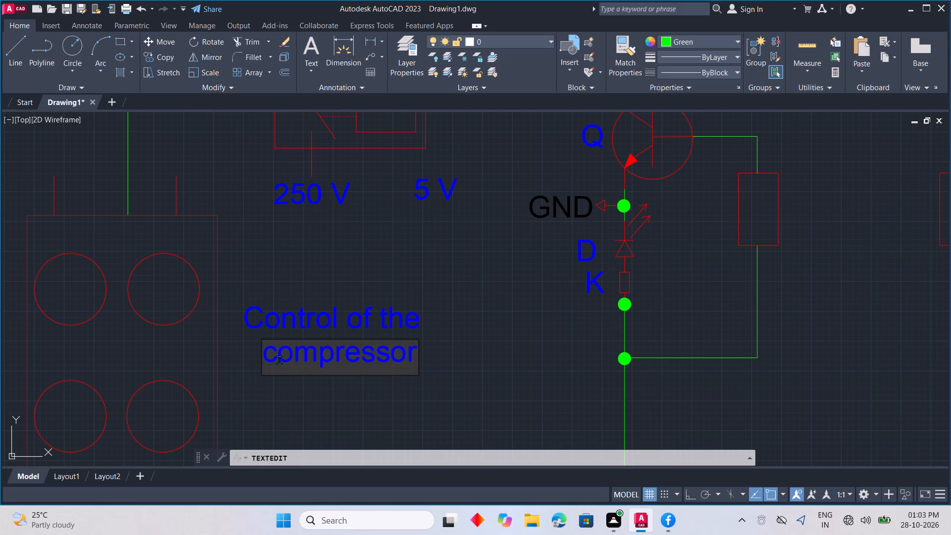
left_click(503, 371)
Change the A label above the triangular arrow at the potentiometer line's left end to GND.
scroll(462, 386, "down", 3)
middle_click_drag(462, 386, 469, 274)
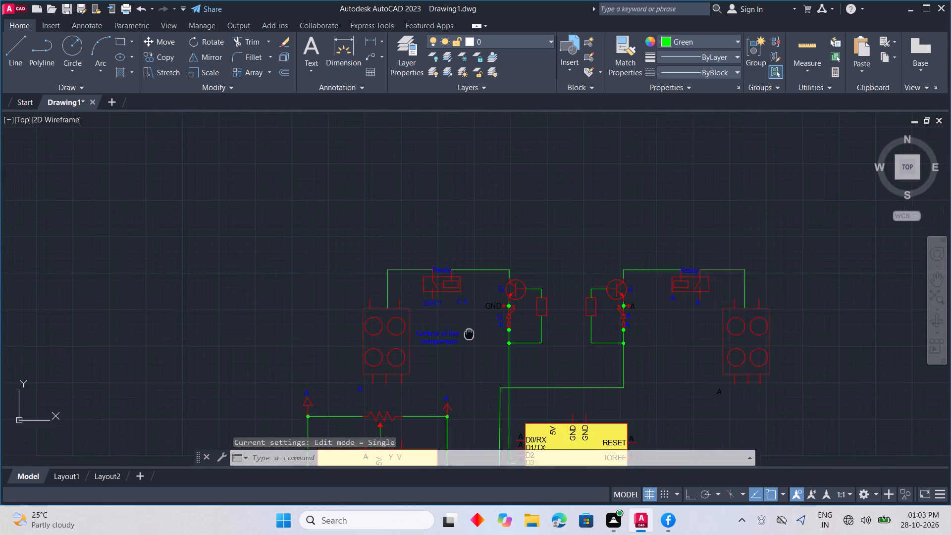
middle_click_drag(469, 274, 464, 223)
scroll(314, 255, "up", 2)
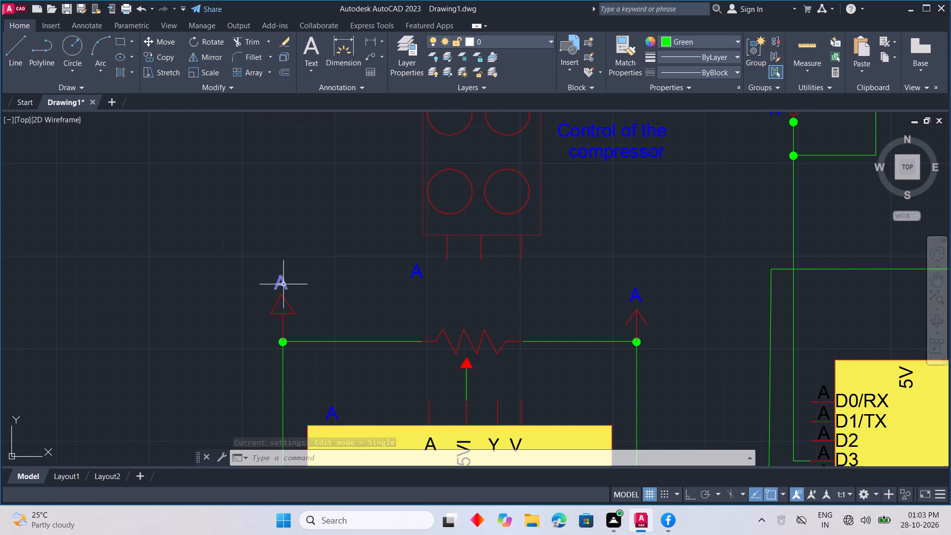
double_click(283, 284)
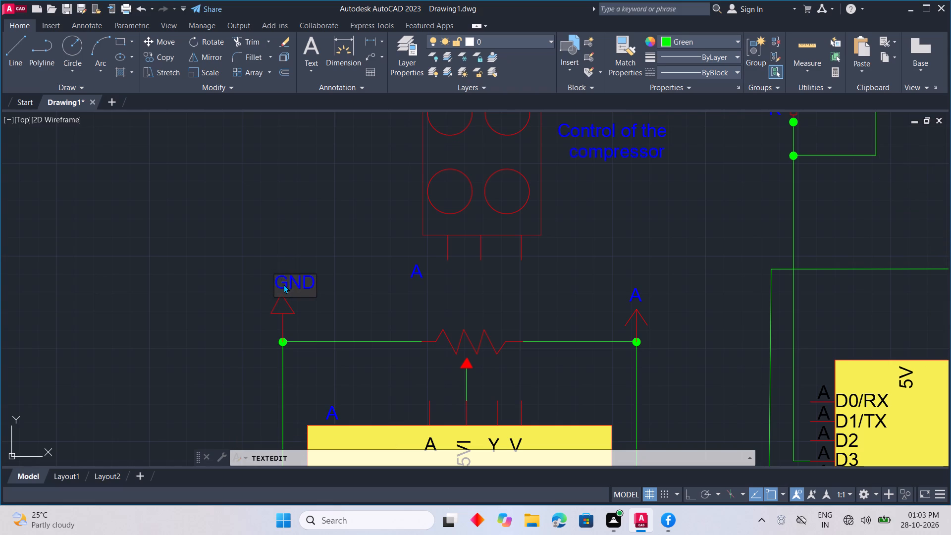
left_click_drag(358, 310, 358, 318)
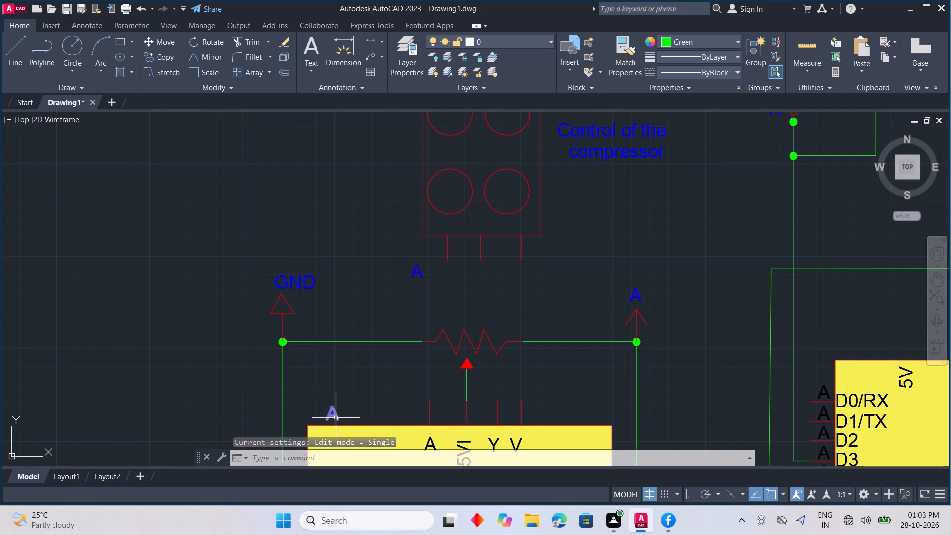
Change the A label above the yellow display block's upper-left corner to LCD.
double_click(336, 418)
key("l")
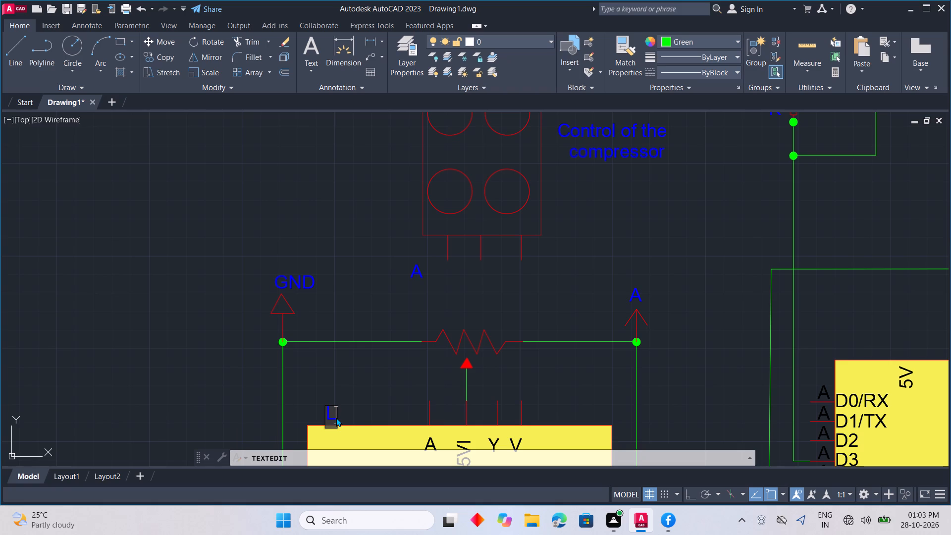
type("CD")
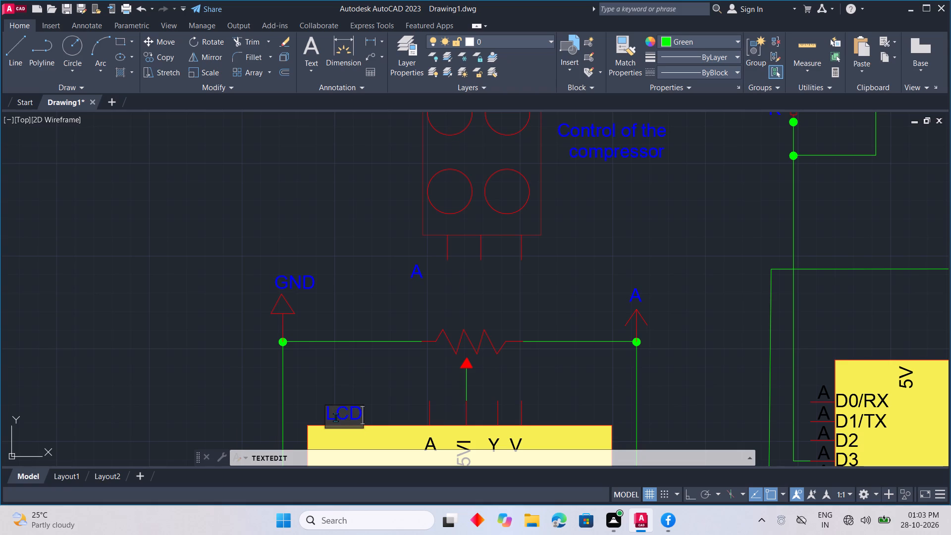
left_click(387, 333)
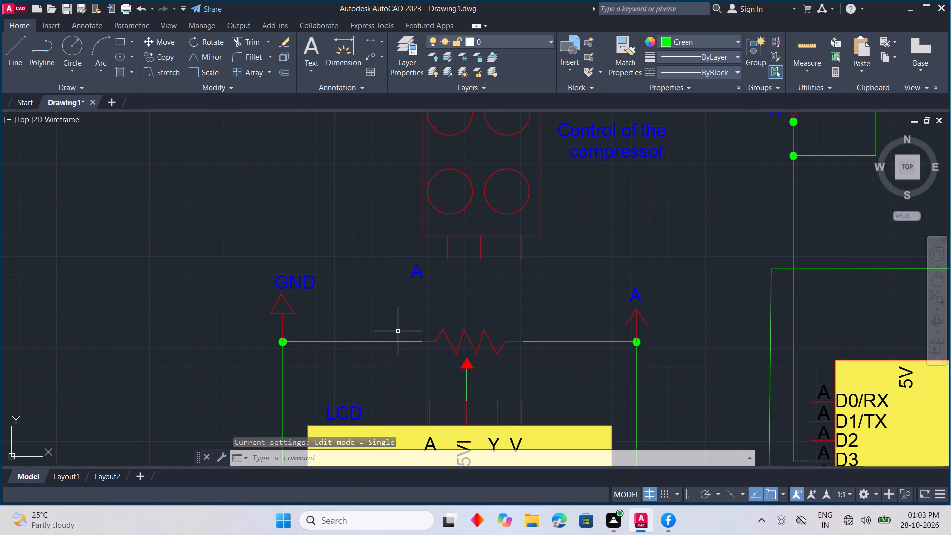
Move the A label under the terminal block to just above the zigzag potentiometer symbol and change it to RV.
left_click(422, 271)
left_click(414, 277)
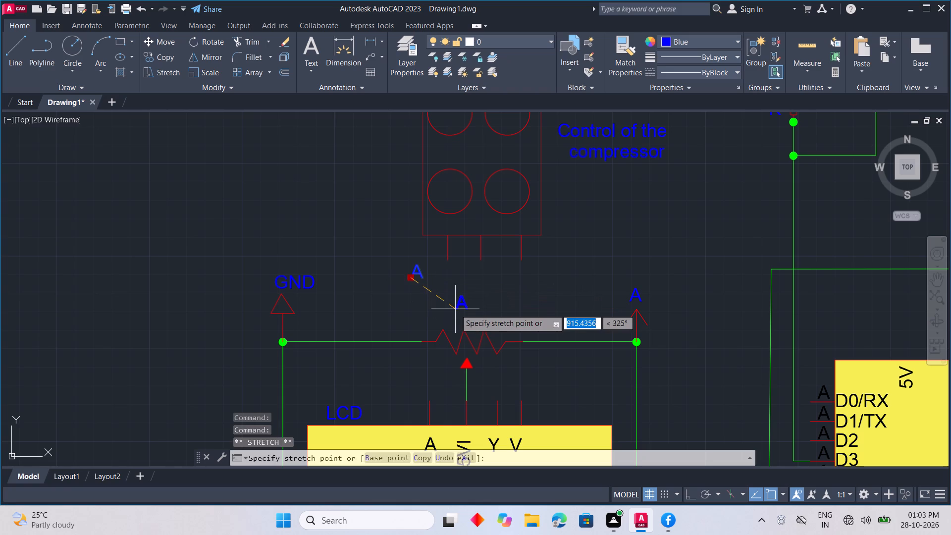
left_click(455, 311)
key("Escape")
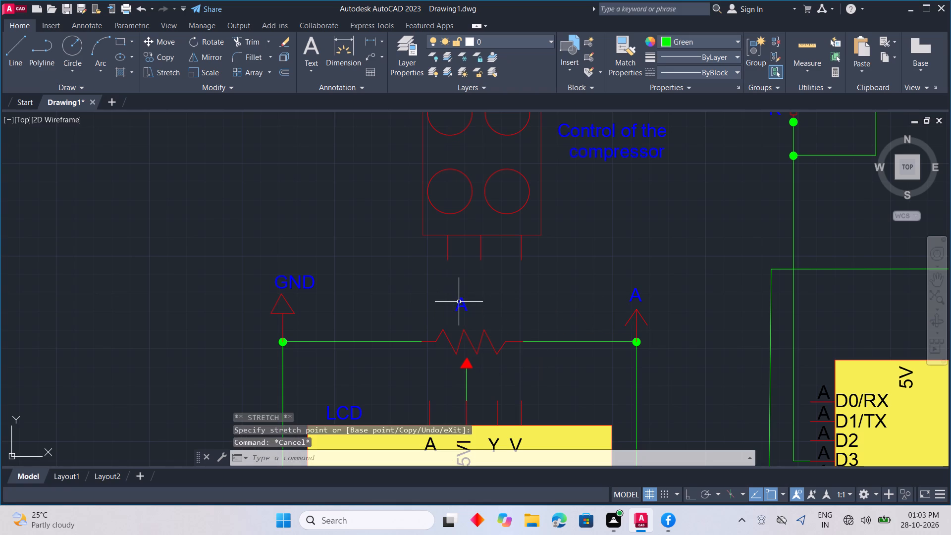
double_click(459, 302)
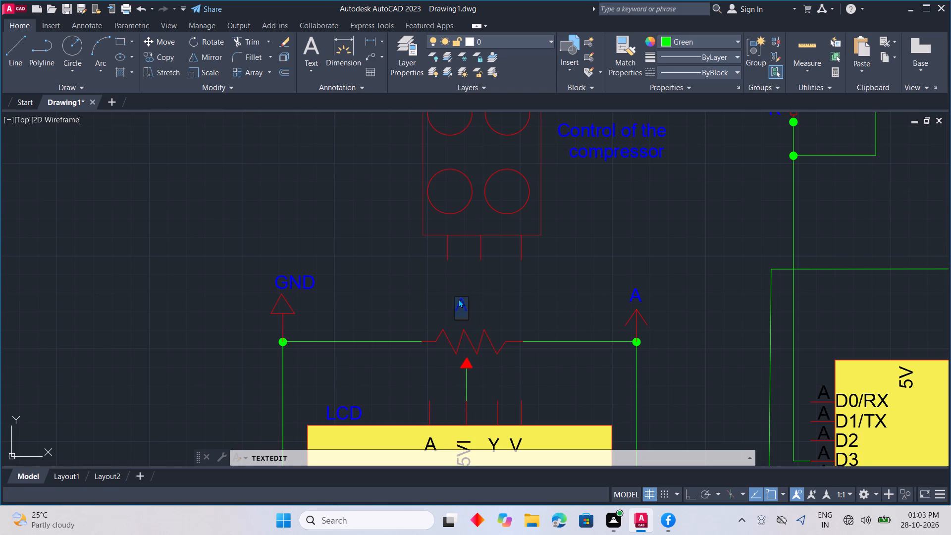
type("RV")
left_click(540, 281)
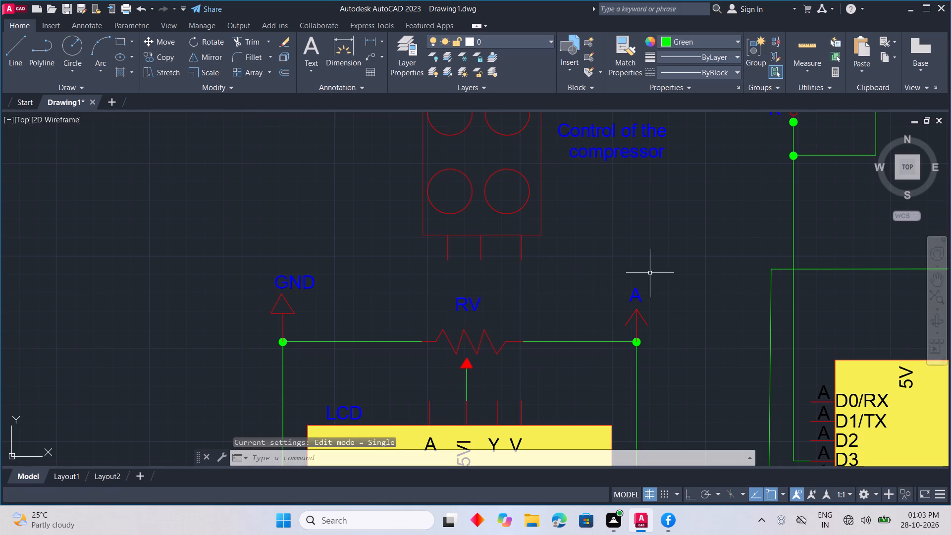
Change the A label above the open arrow at the potentiometer line's right end to 5V.
double_click(636, 292)
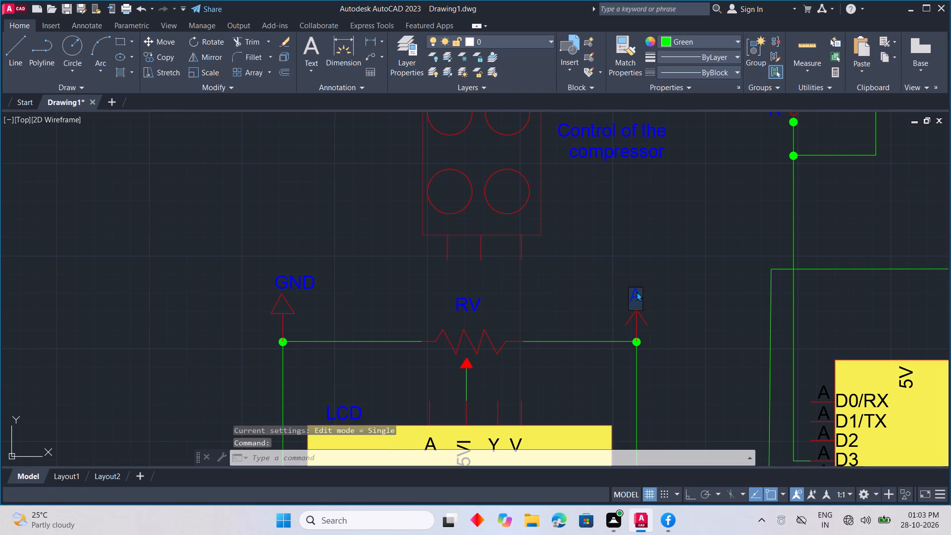
type("5V")
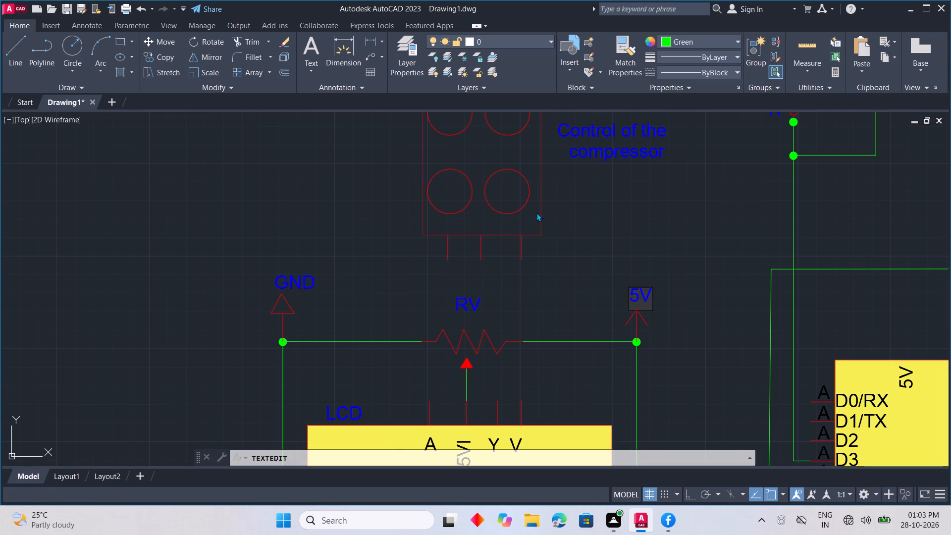
left_click(577, 256)
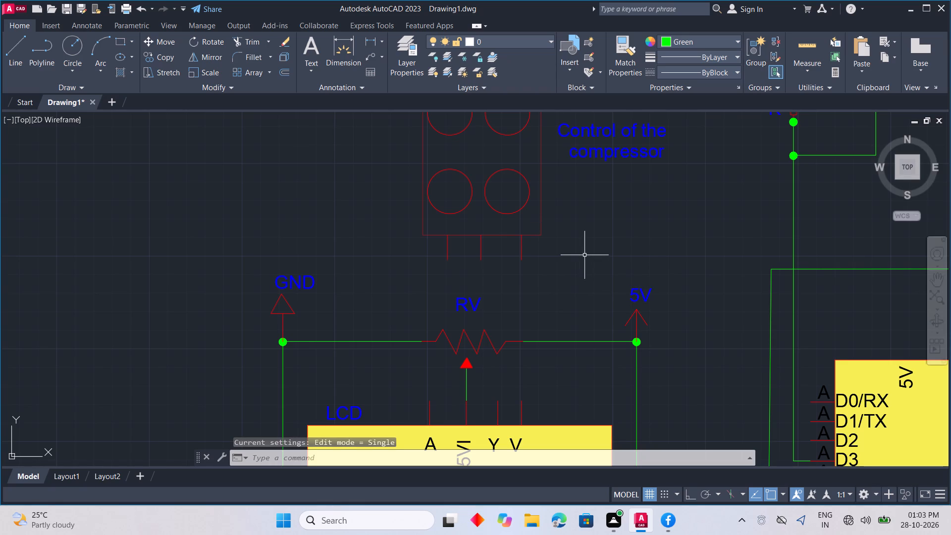
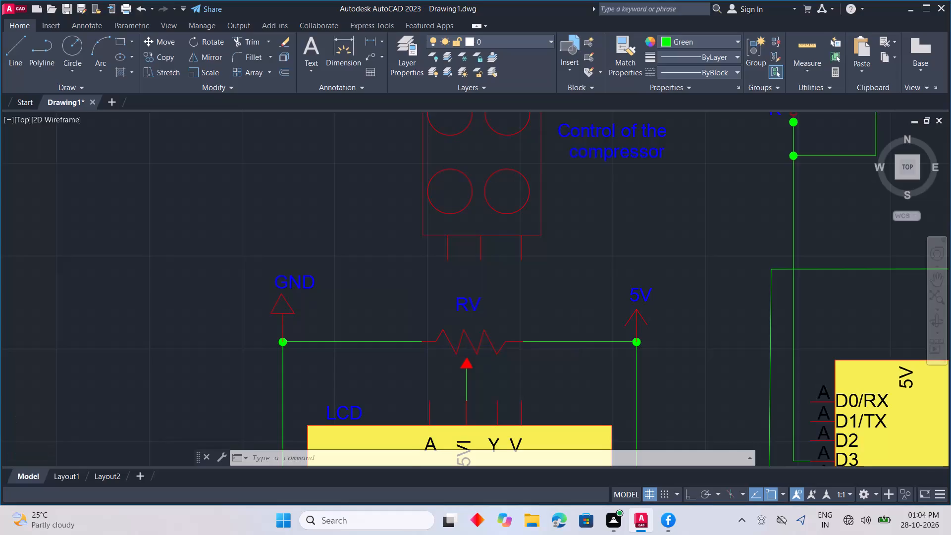
Copy the A label of the right-hand transistor to beside each of the two tall resistor rectangles, on their inner sides.
middle_click_drag(586, 343, 598, 275)
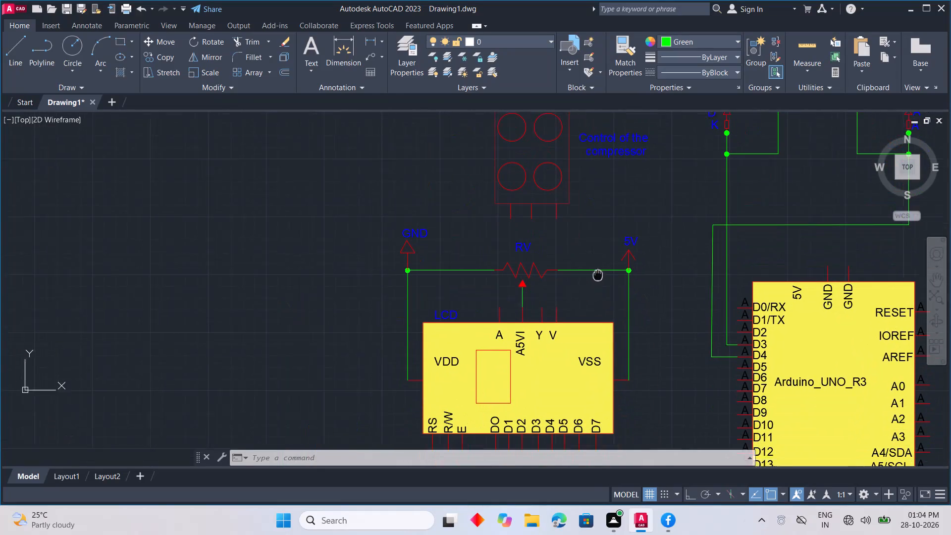
middle_click_drag(598, 275, 593, 271)
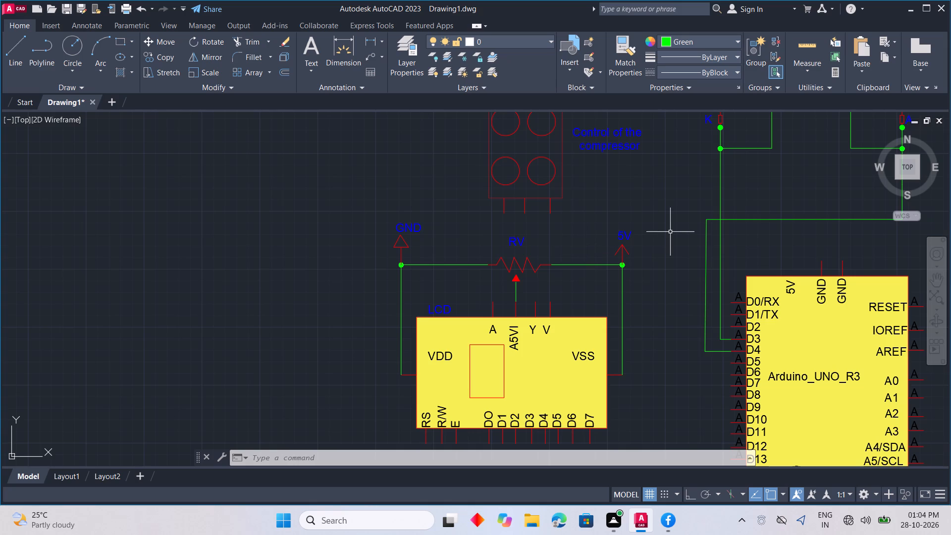
middle_click_drag(682, 214, 627, 237)
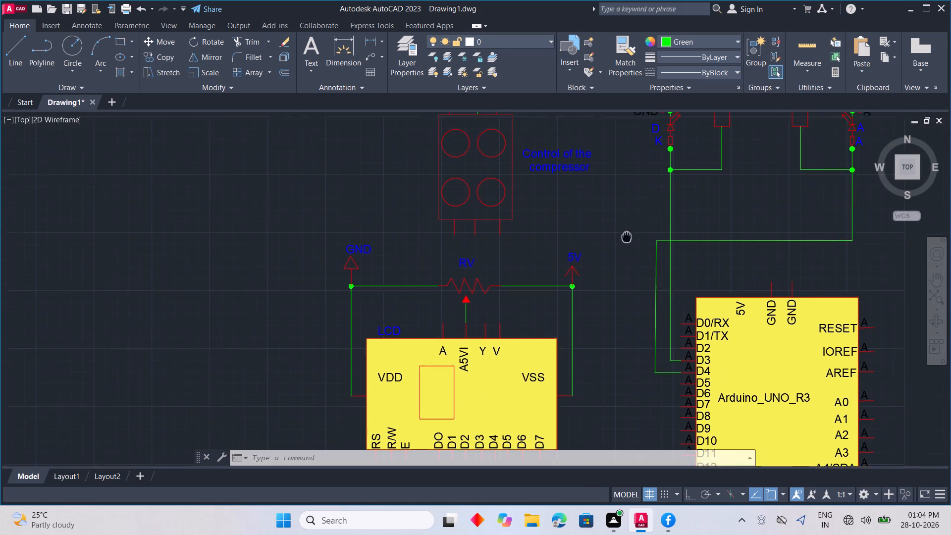
middle_click_drag(627, 237, 564, 263)
scroll(649, 214, "down", 1)
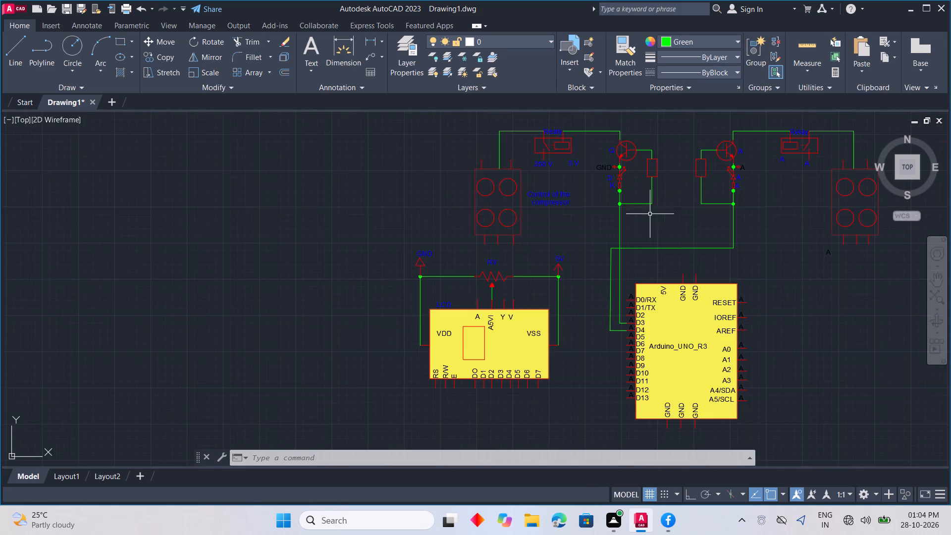
middle_click_drag(670, 206, 607, 285)
scroll(558, 280, "up", 3)
middle_click_drag(687, 259, 495, 331)
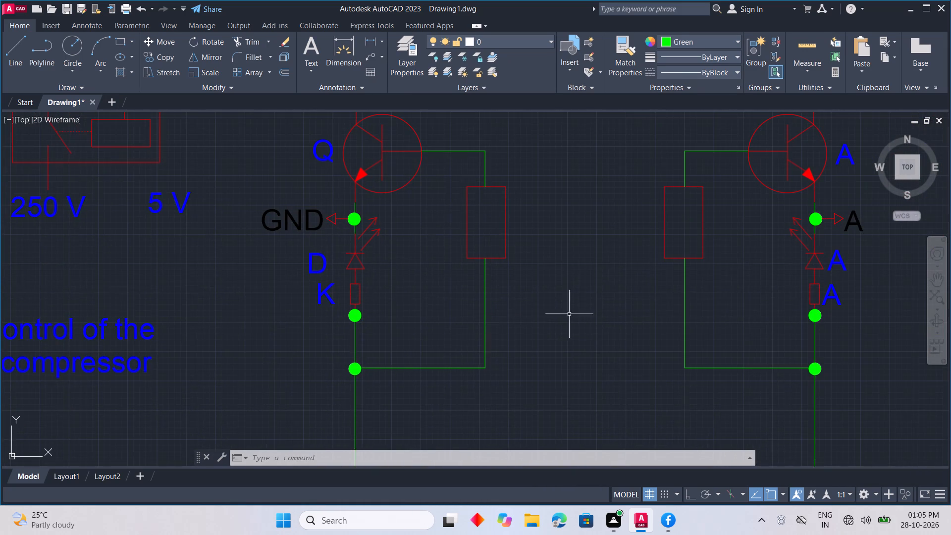
left_click(853, 162)
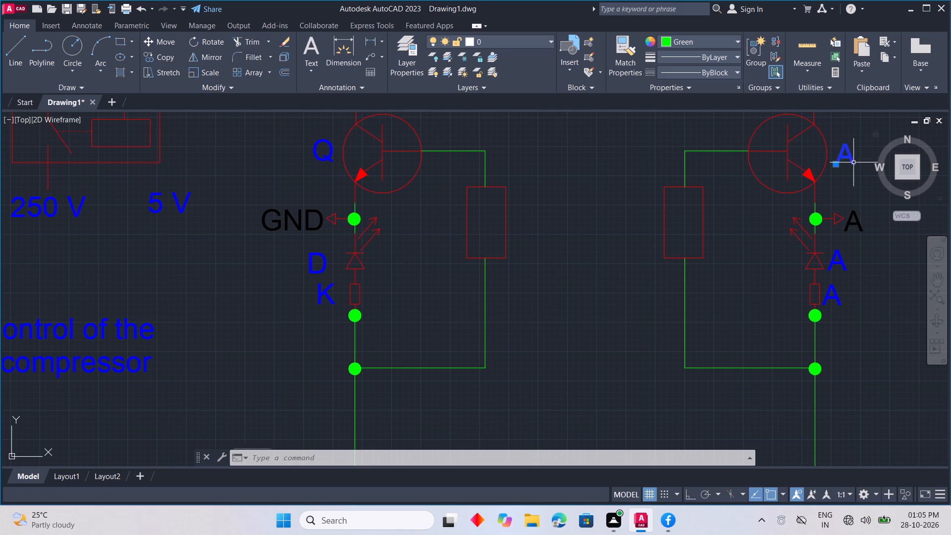
right_click(853, 199)
left_click(860, 286)
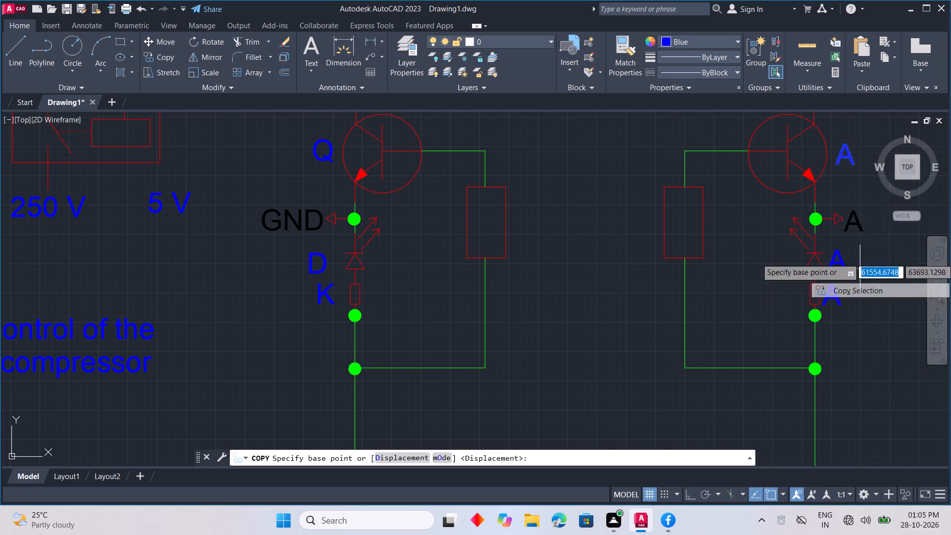
left_click(836, 161)
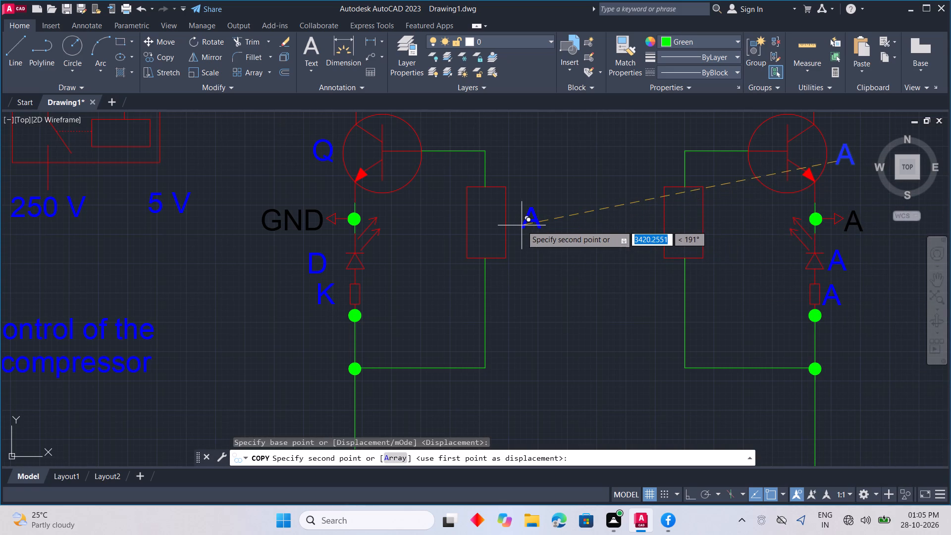
left_click(519, 223)
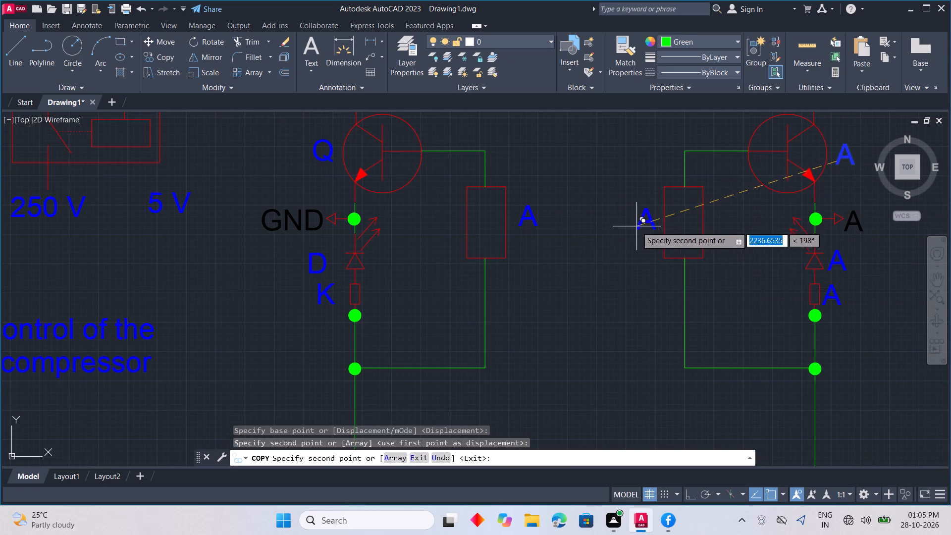
left_click(636, 226)
key("Escape")
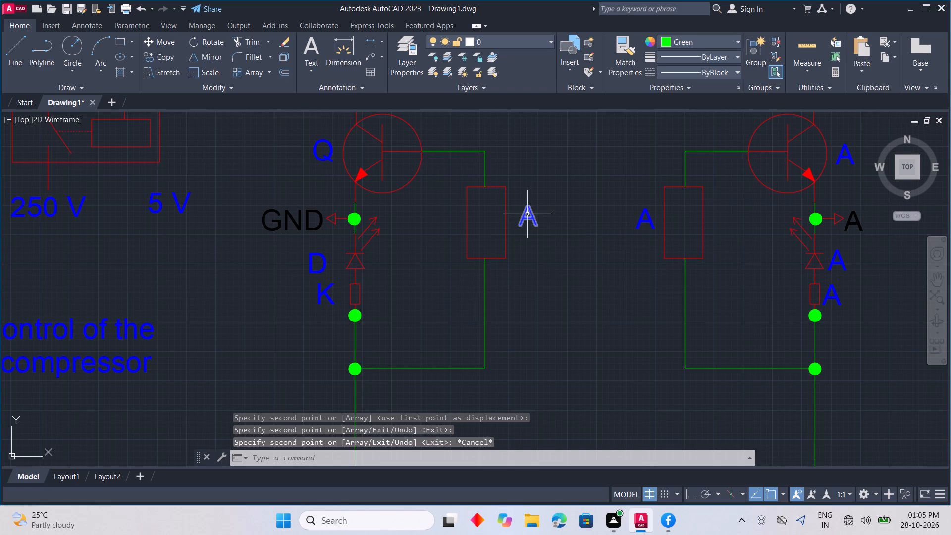
Change the A labels beside the two tall resistor rectangles to R.
double_click(526, 214)
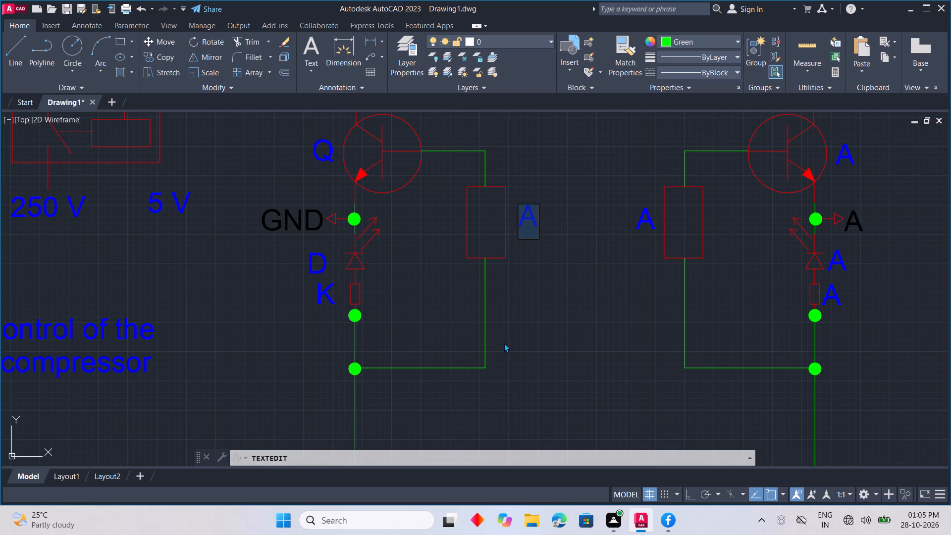
key("r")
left_click(544, 361)
double_click(651, 223)
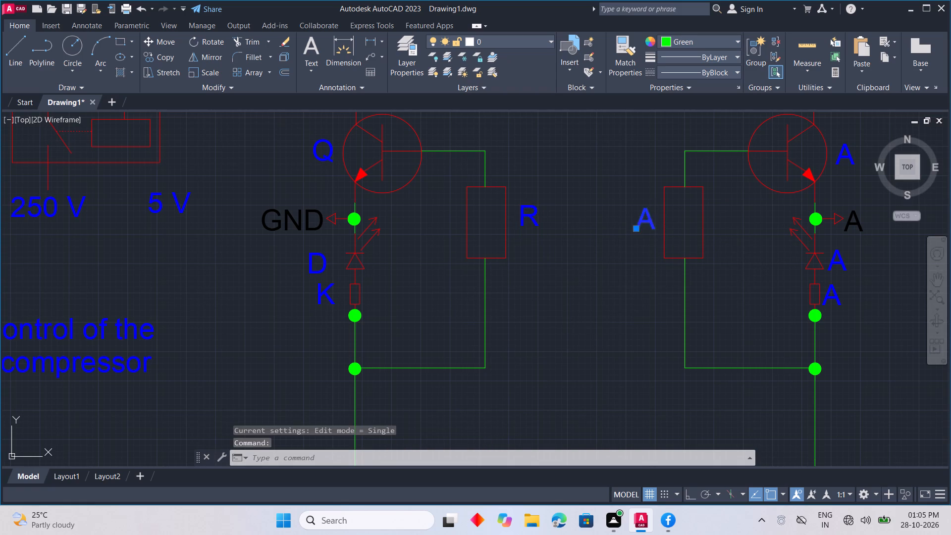
key("r")
left_click(652, 449)
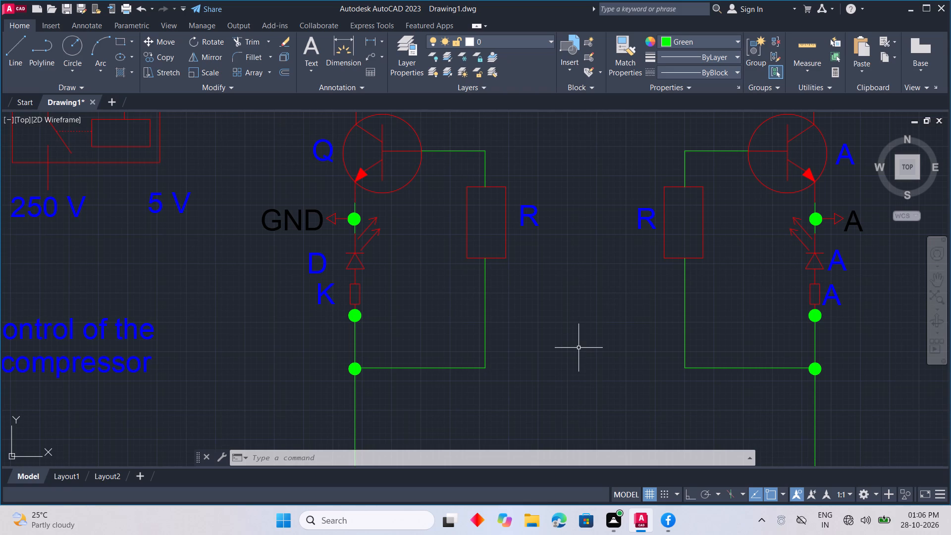
Change the black A label at the small arrow below the right-hand transistor to GND.
scroll(594, 326, "down", 3)
middle_click_drag(587, 338, 538, 257)
scroll(600, 221, "up", 2)
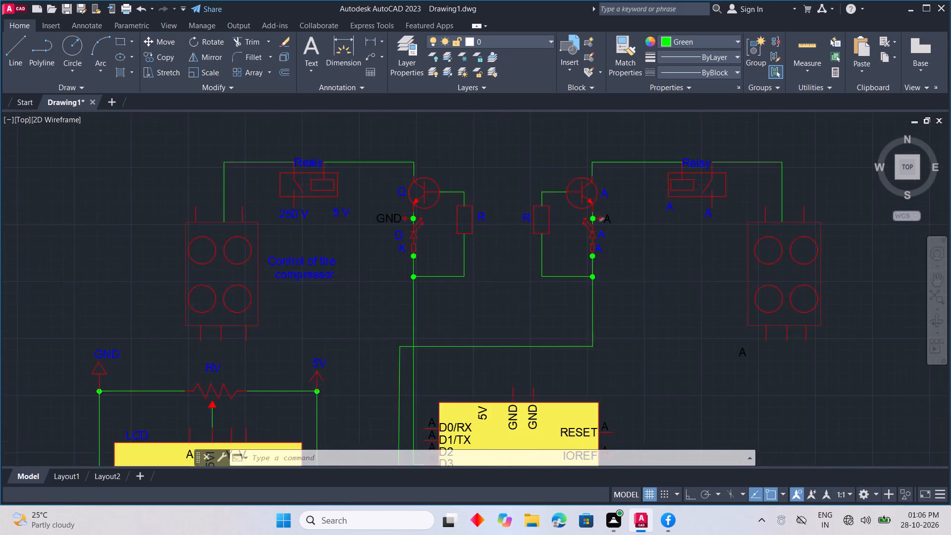
double_click(613, 220)
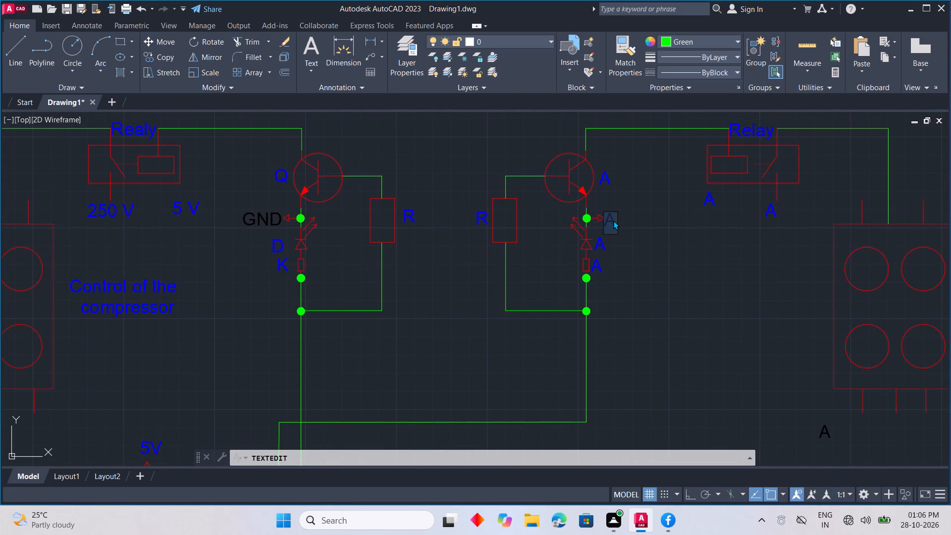
type("GND")
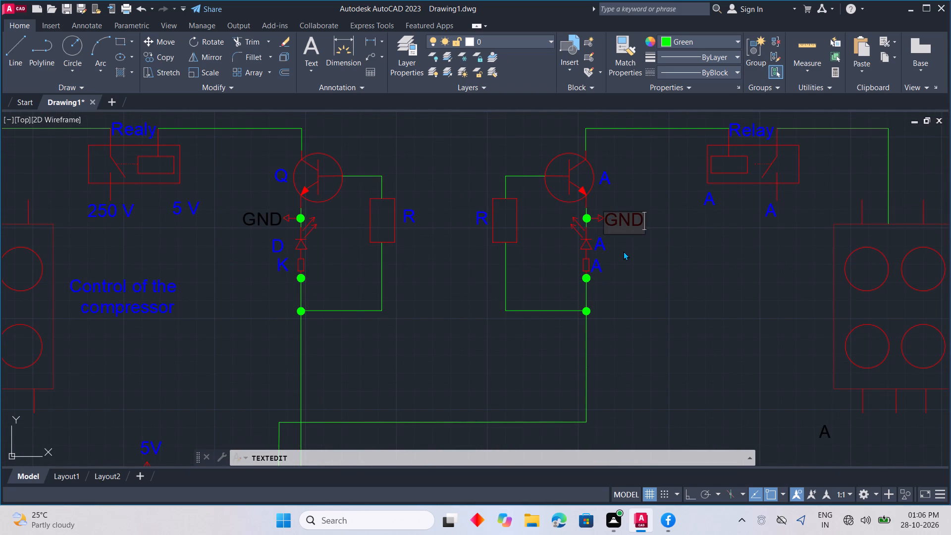
left_click(625, 257)
Set the colour of the black A label under the right-hand terminal block to Blue.
scroll(639, 301, "down", 3)
middle_click_drag(651, 312, 620, 257)
scroll(662, 273, "up", 3)
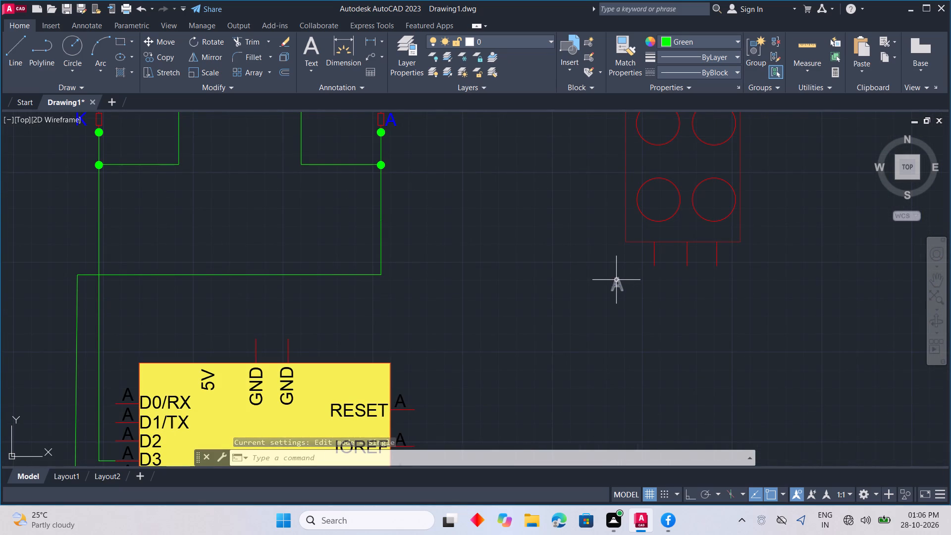
left_click(621, 282)
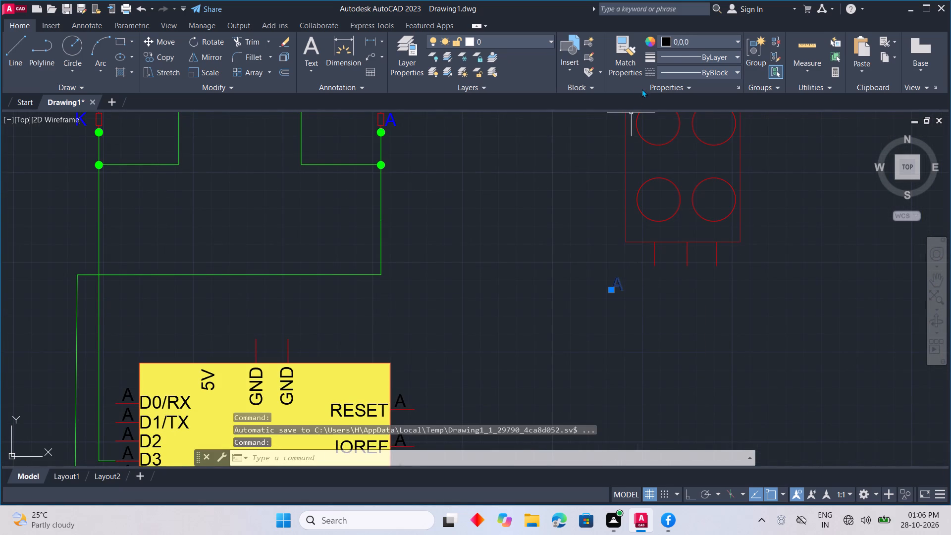
left_click(681, 39)
left_click(716, 160)
left_click(651, 282)
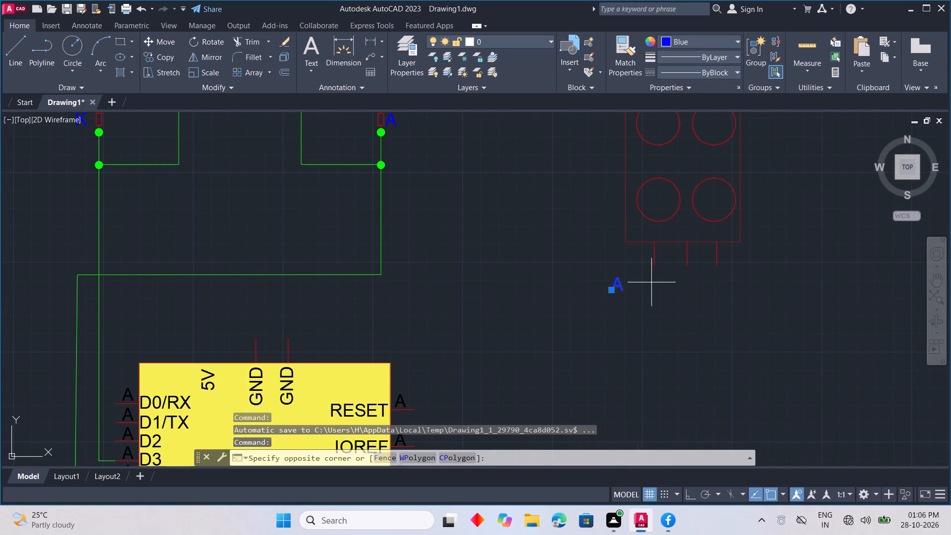
key("Escape")
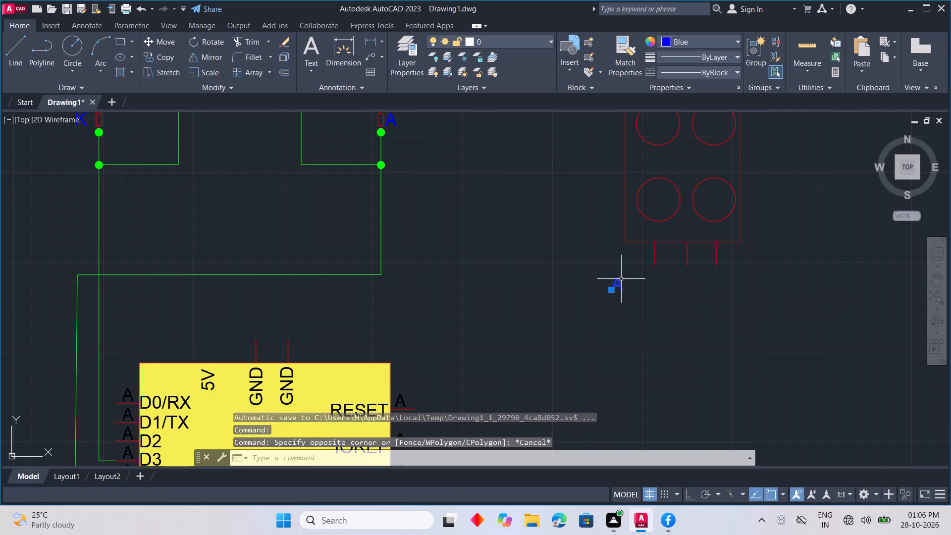
key("Escape")
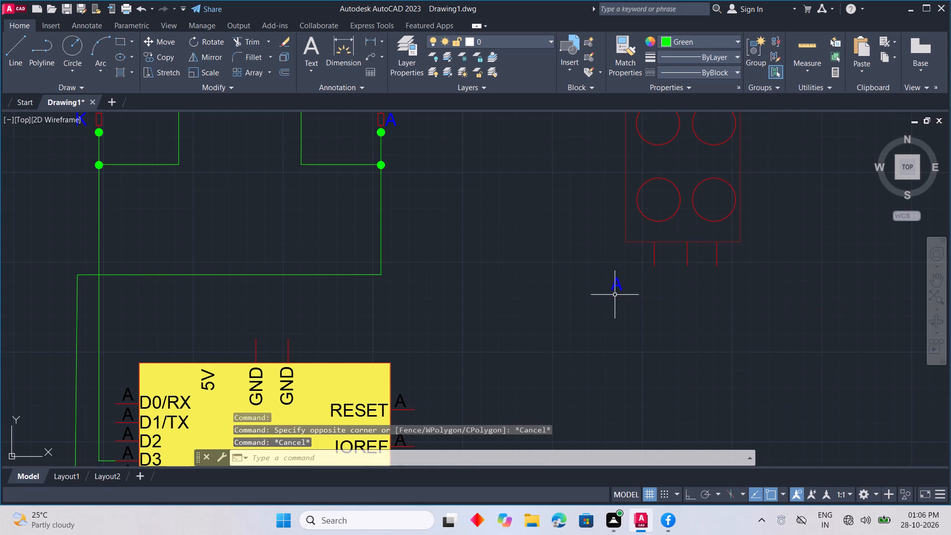
Change the A label under the right-hand terminal block to Control unit.
double_click(619, 287)
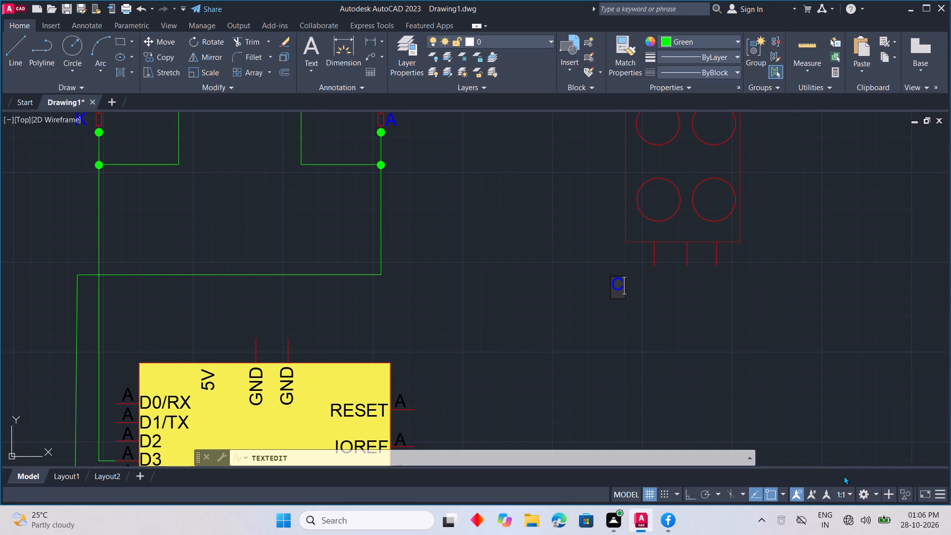
type("om")
key("BackSpace")
type("nt")
key("r")
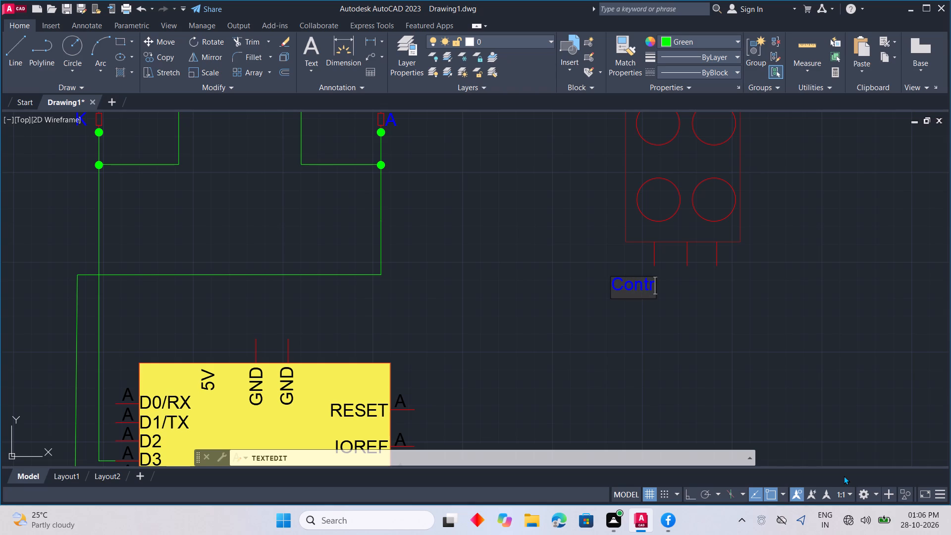
type("ol")
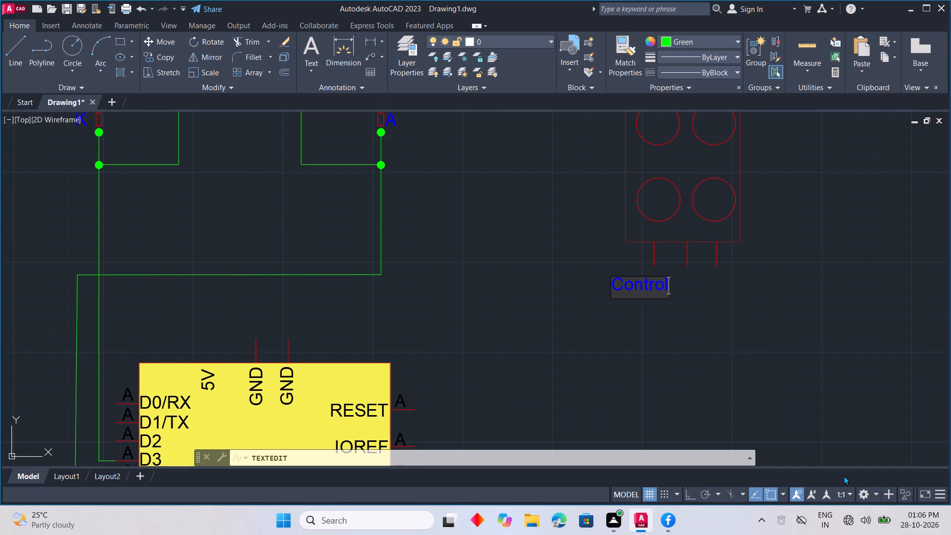
key("space")
type("unit")
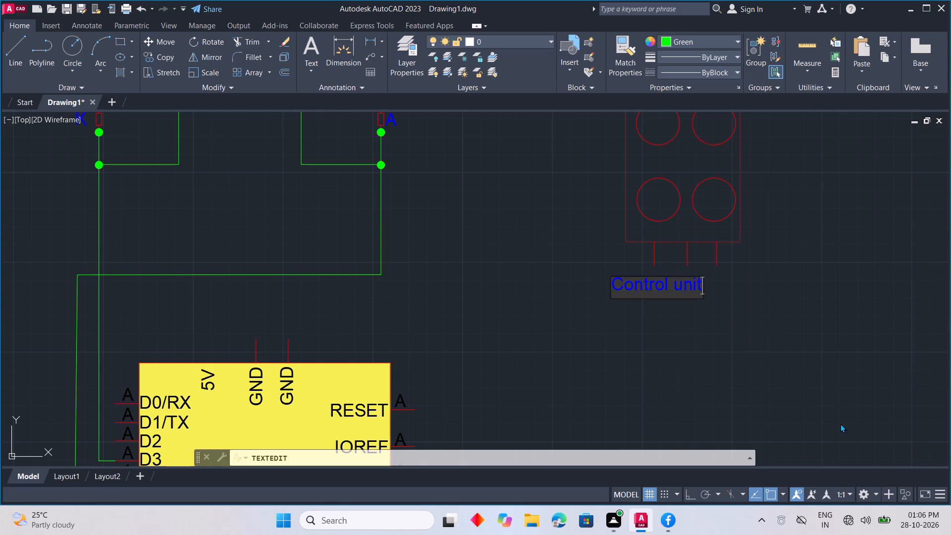
left_click(612, 365)
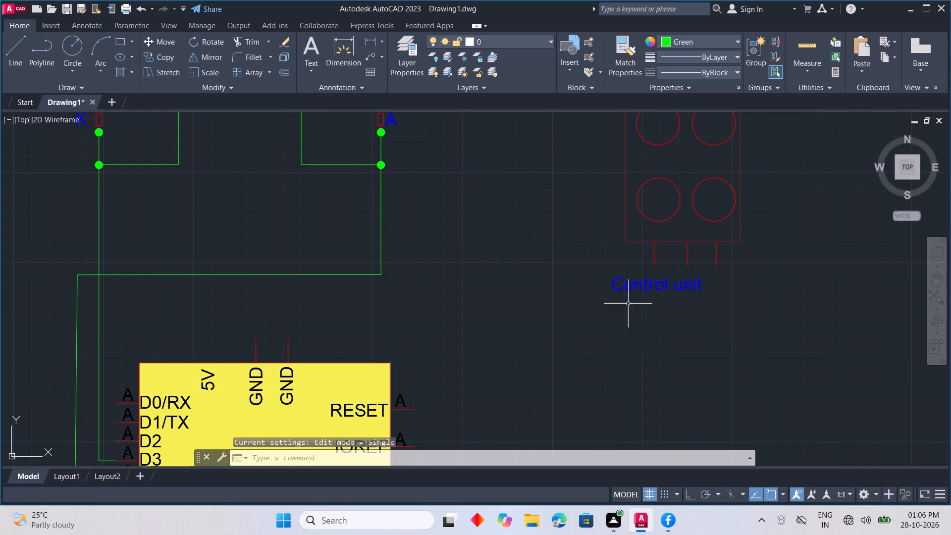
Move the Control unit label so it sits centred just below the right-hand terminal block's pins.
left_click(634, 281)
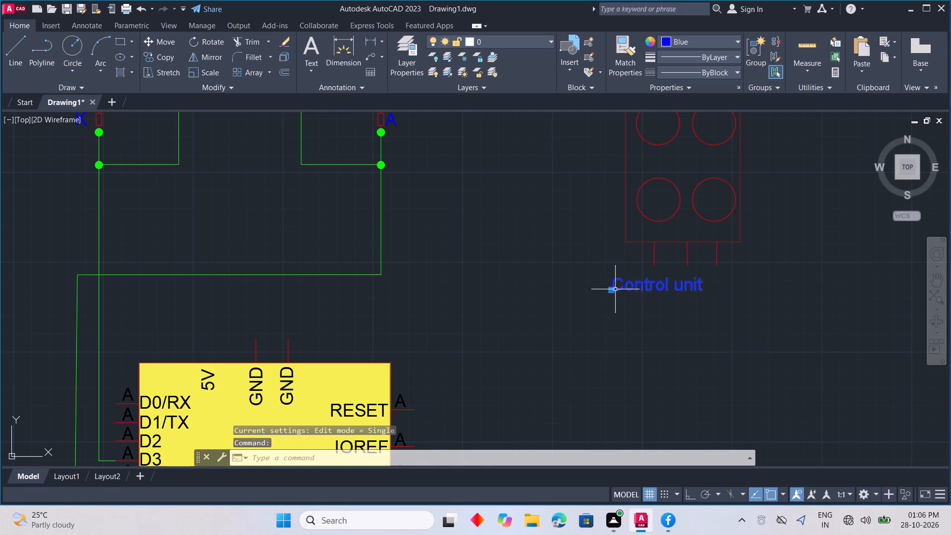
left_click(613, 289)
left_click(633, 286)
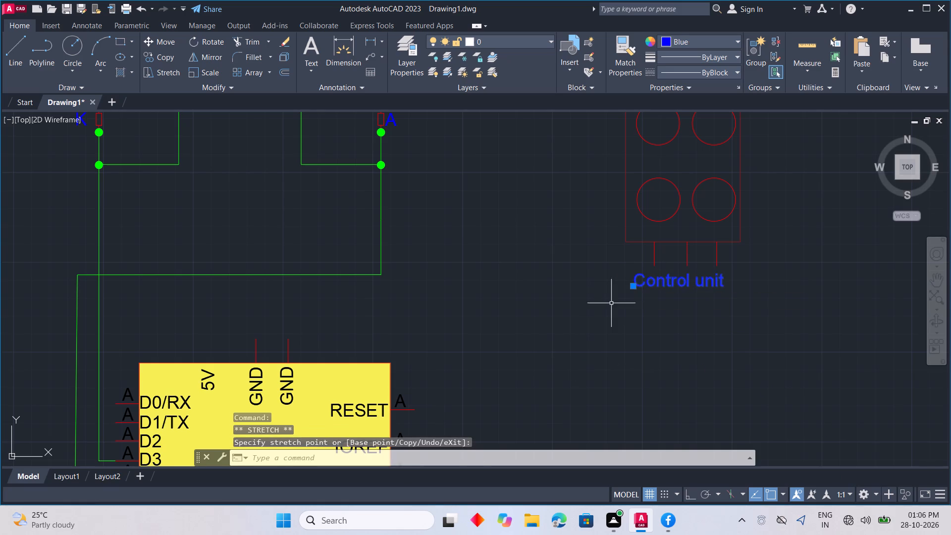
key("Escape")
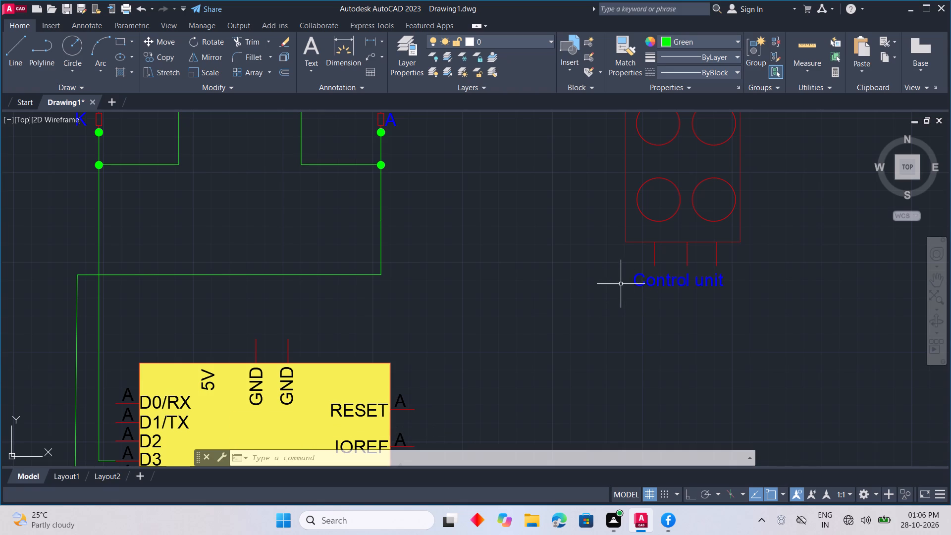
Change the A label beside the right-hand transistor to Q.
scroll(577, 303, "down", 4)
scroll(581, 314, "up", 2)
middle_click_drag(579, 308, 702, 285)
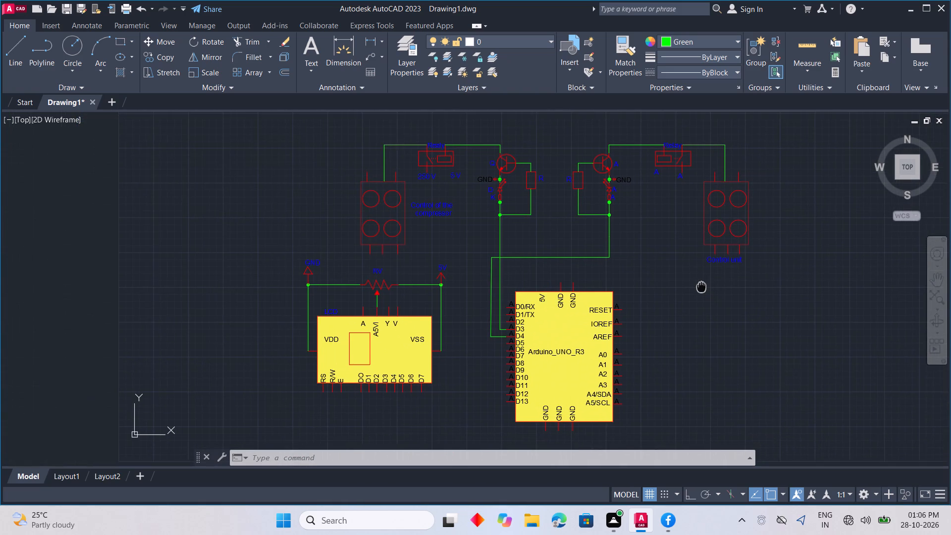
middle_click_drag(702, 285, 706, 260)
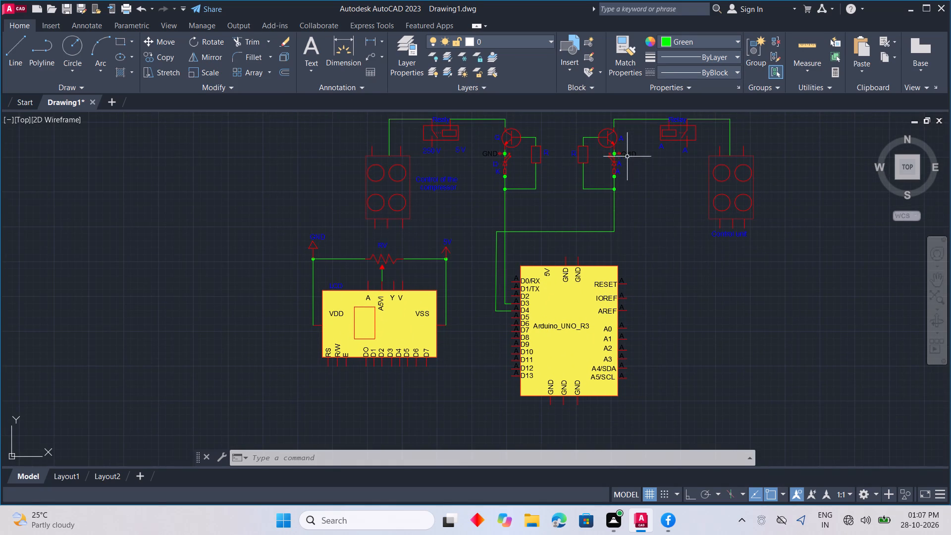
scroll(629, 140, "up", 2)
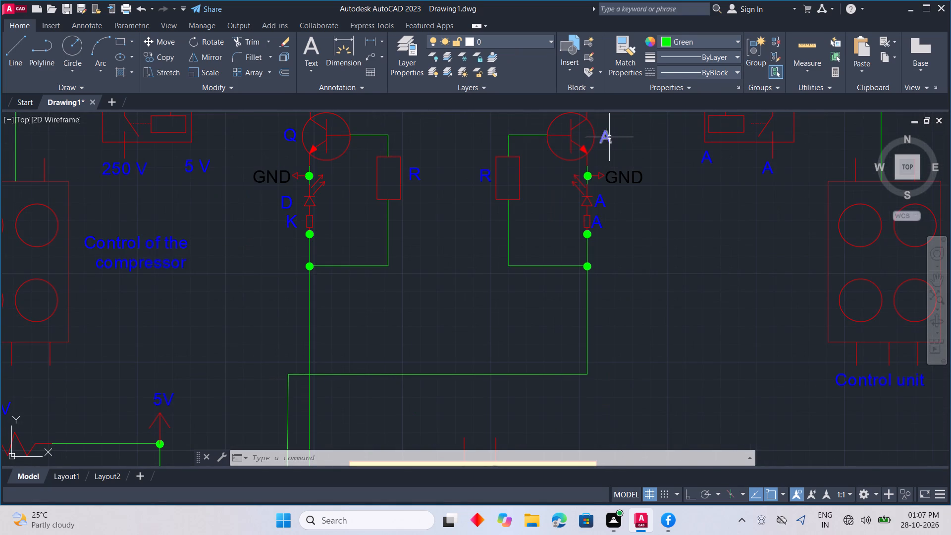
double_click(608, 137)
key("q")
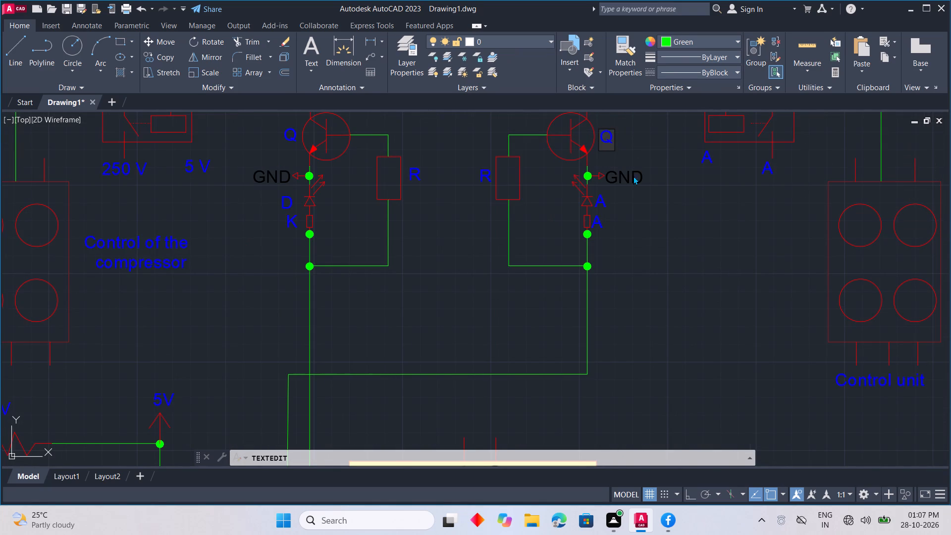
left_click(634, 189)
Change the A label beside the right-hand diode symbol to D.
double_click(605, 201)
key("d")
left_click(615, 215)
Change the A label beside the small component below the right-hand diode to K.
double_click(601, 219)
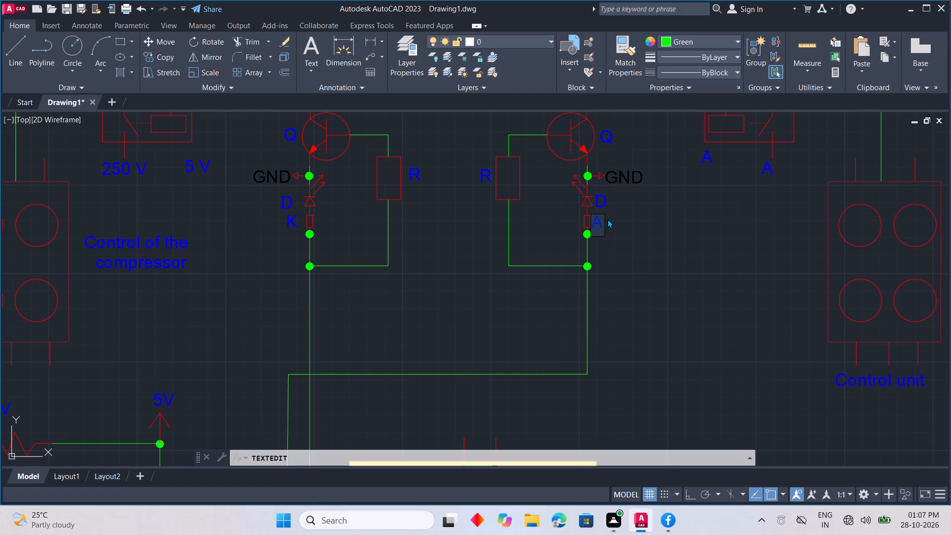
key("k")
left_click(642, 236)
Change the A label below the left end of the right-hand relay to 5V.
double_click(712, 160)
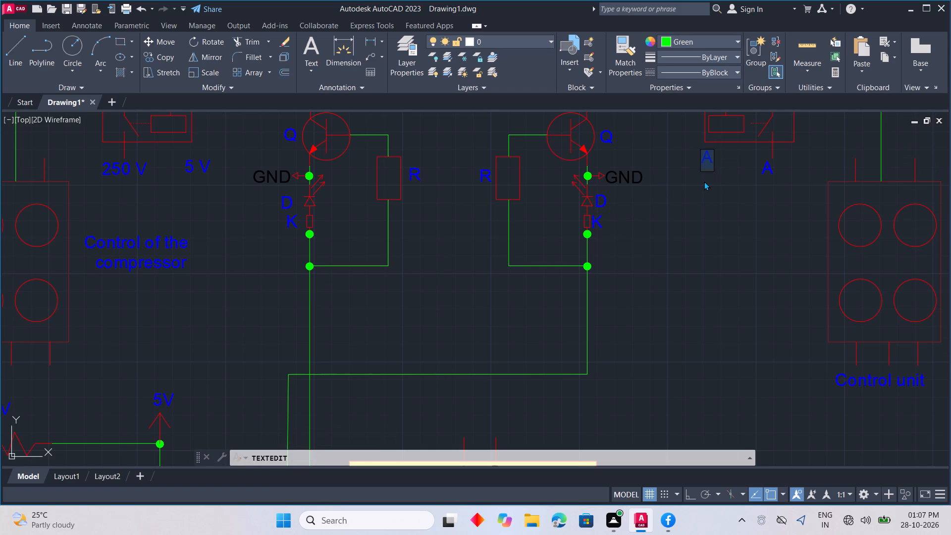
type("5V")
key("space")
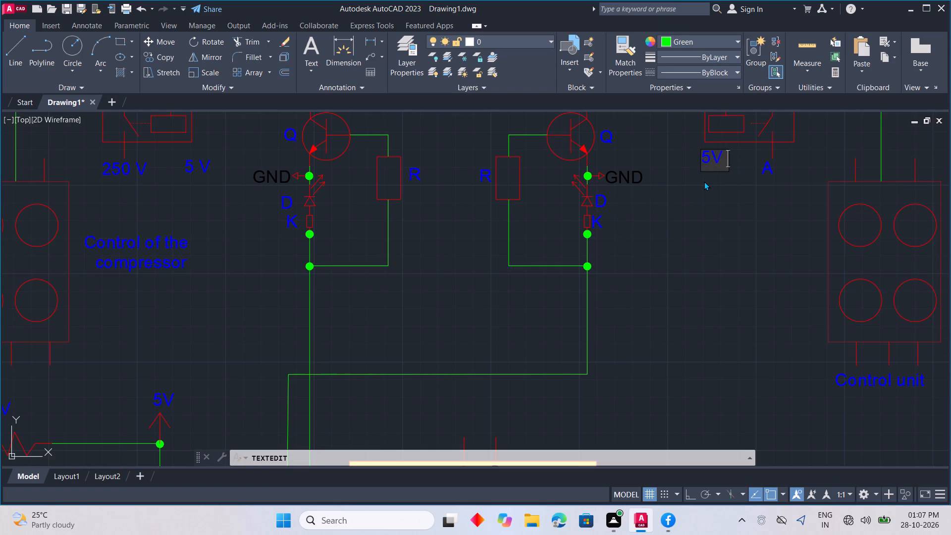
key("Delete")
key("BackSpace")
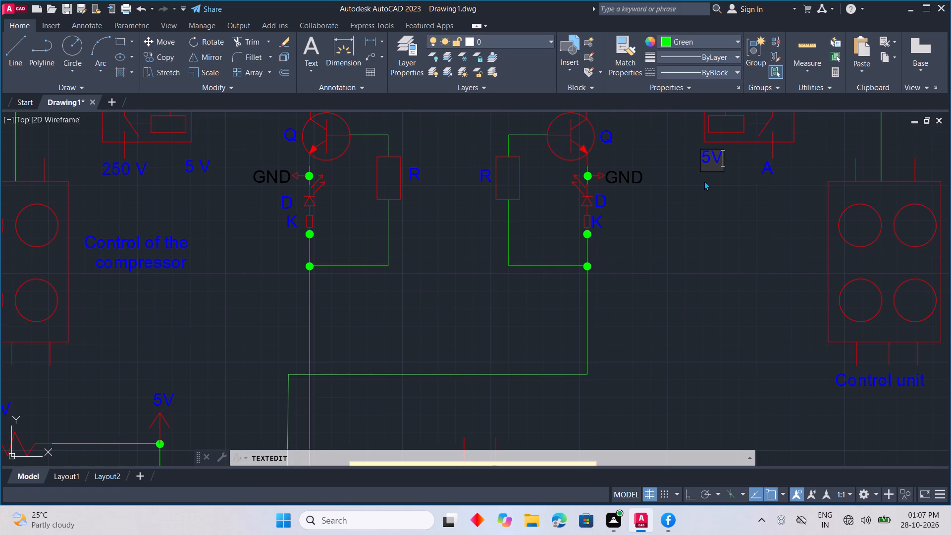
left_click(772, 165)
Change the remaining A label below the right-hand relay to 250 V.
double_click(771, 169)
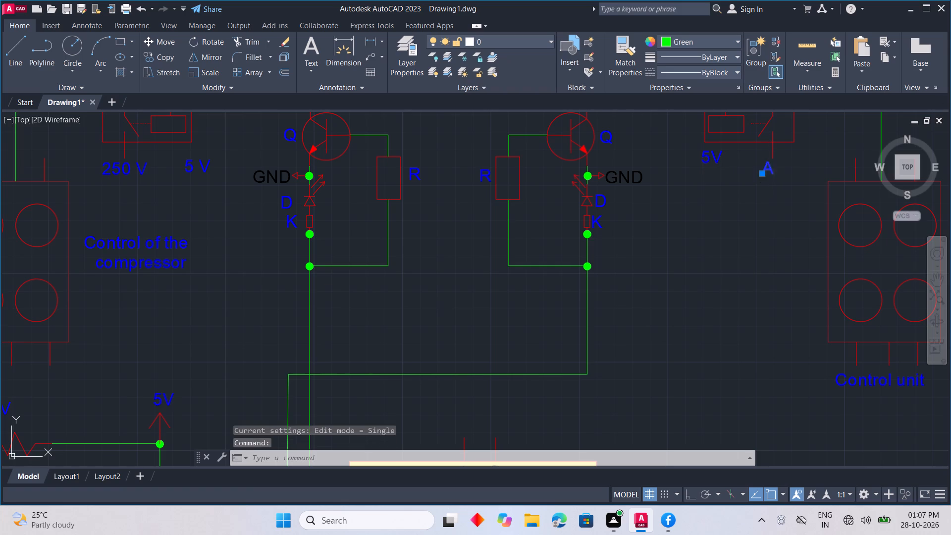
key("2")
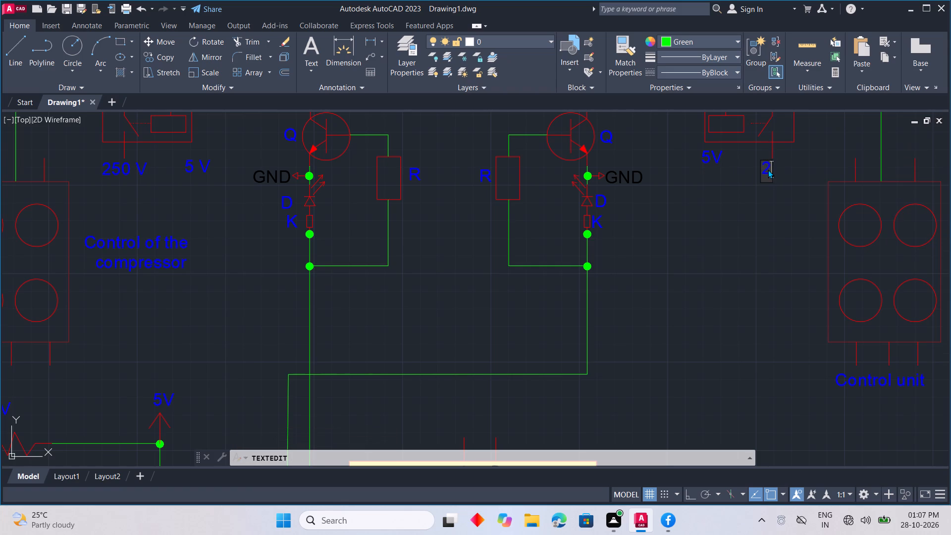
type("50")
key("space")
type("V")
left_click(756, 210)
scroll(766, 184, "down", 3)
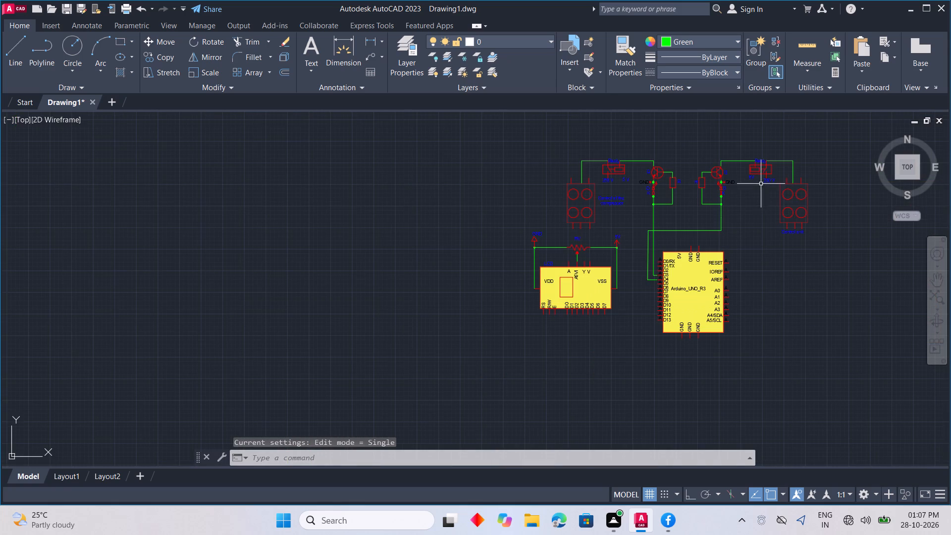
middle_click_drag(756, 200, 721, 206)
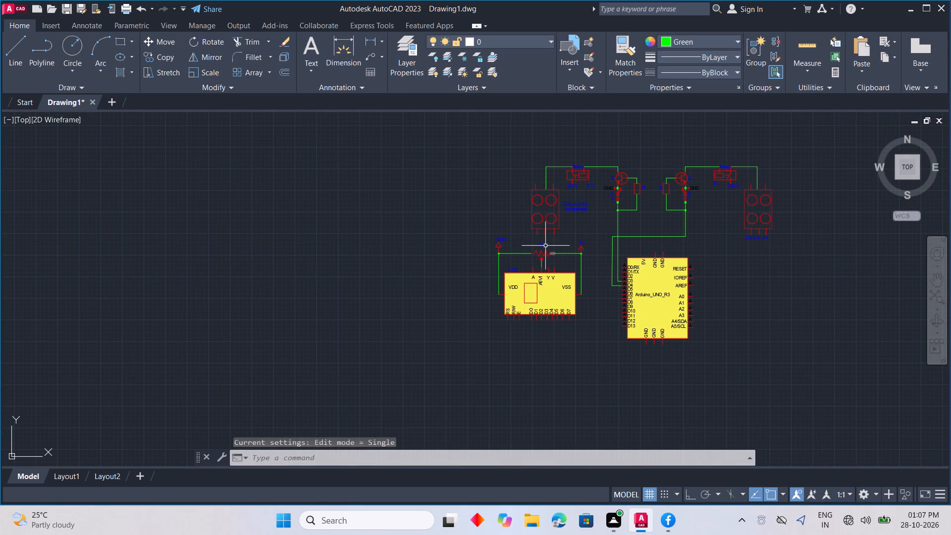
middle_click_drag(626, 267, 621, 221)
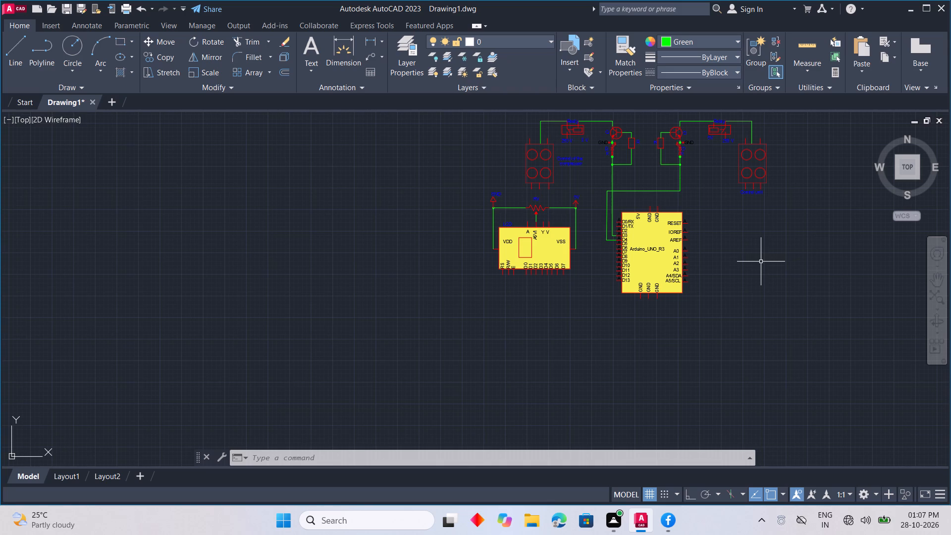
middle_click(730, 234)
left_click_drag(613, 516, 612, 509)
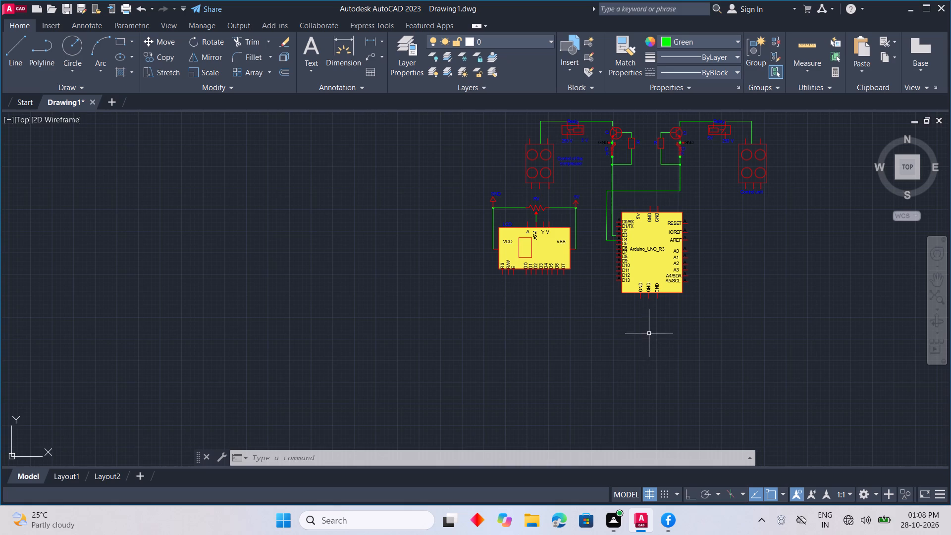
Recolour all the A pin labels along both sides of the Arduino_UNO_R3 block, D0/RX to D13 and RESET to A5/SCL, to red.
scroll(648, 330, "up", 1)
middle_click_drag(647, 330, 622, 399)
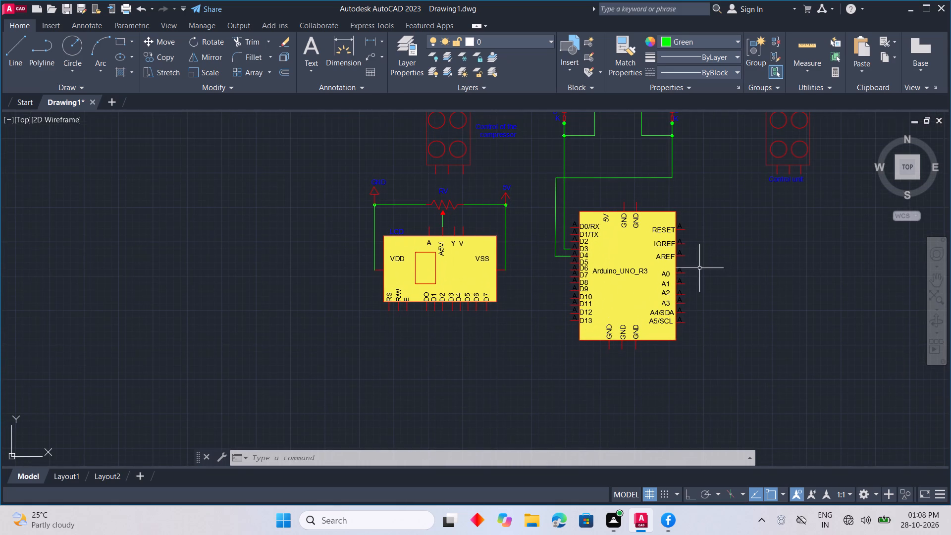
scroll(679, 227, "up", 3)
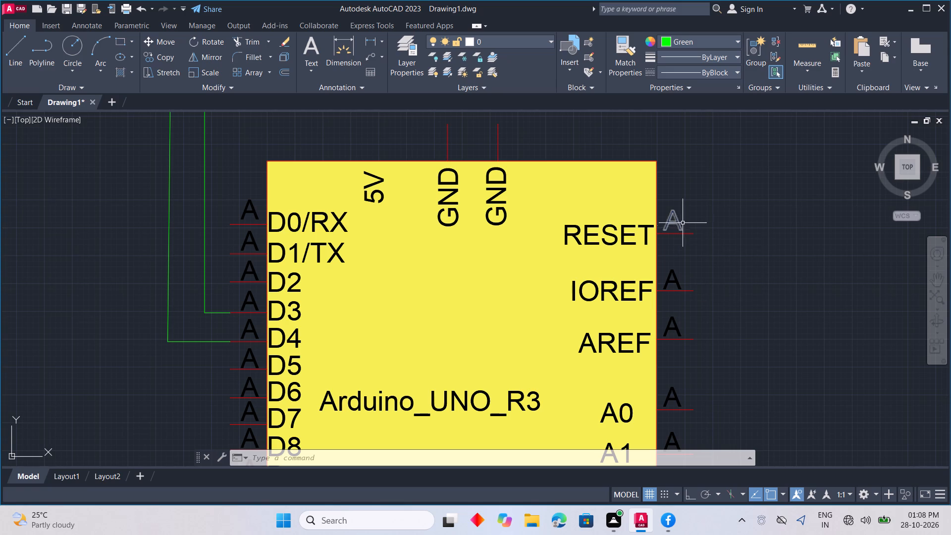
double_click(679, 218)
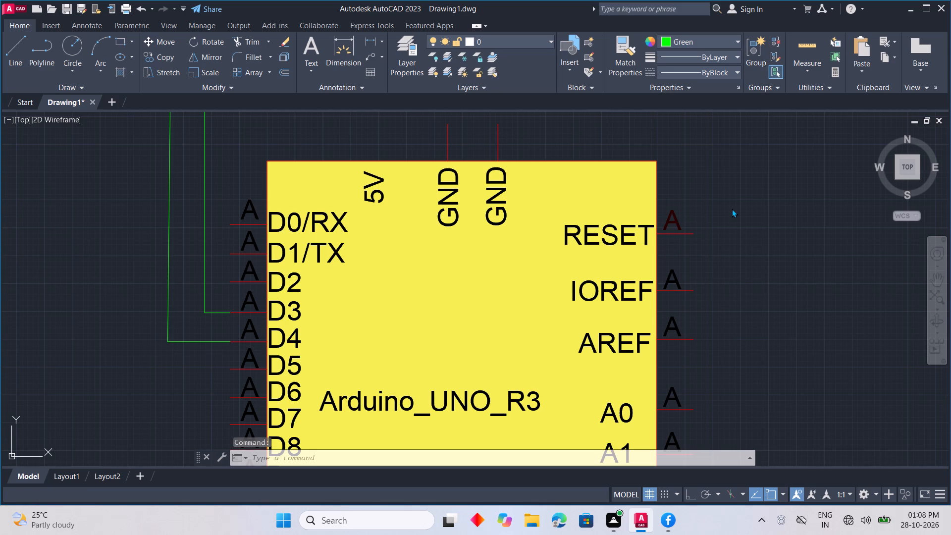
key("Escape")
left_click(679, 218)
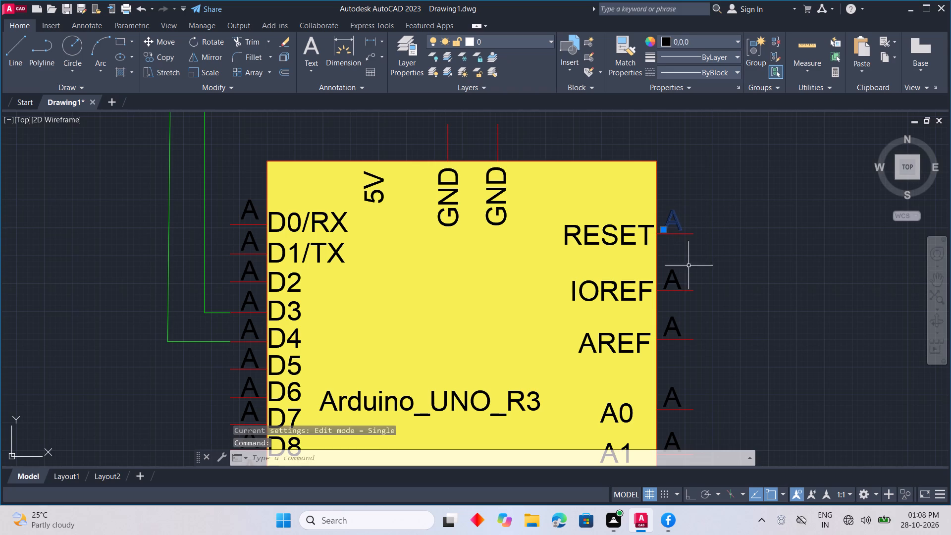
left_click(672, 277)
left_click(672, 319)
scroll(703, 318, "down", 1)
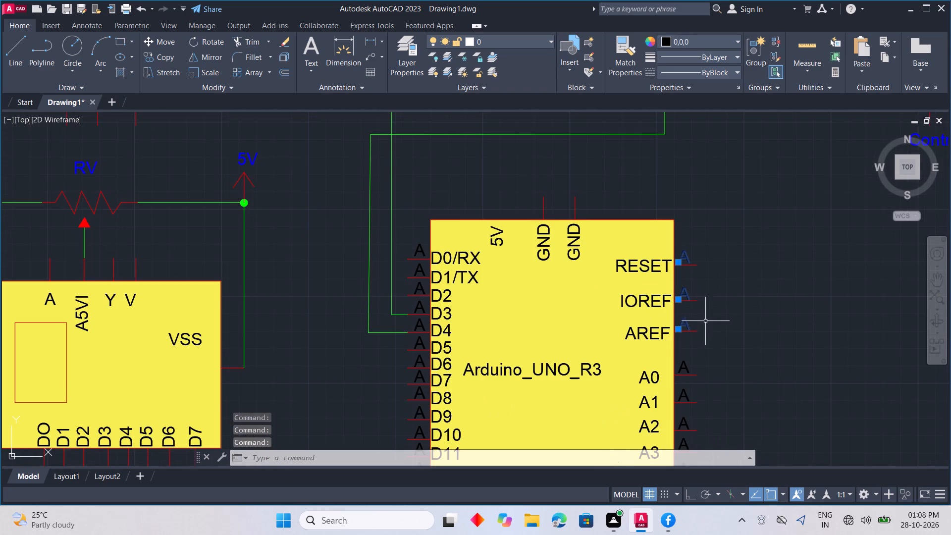
middle_click_drag(707, 328, 736, 276)
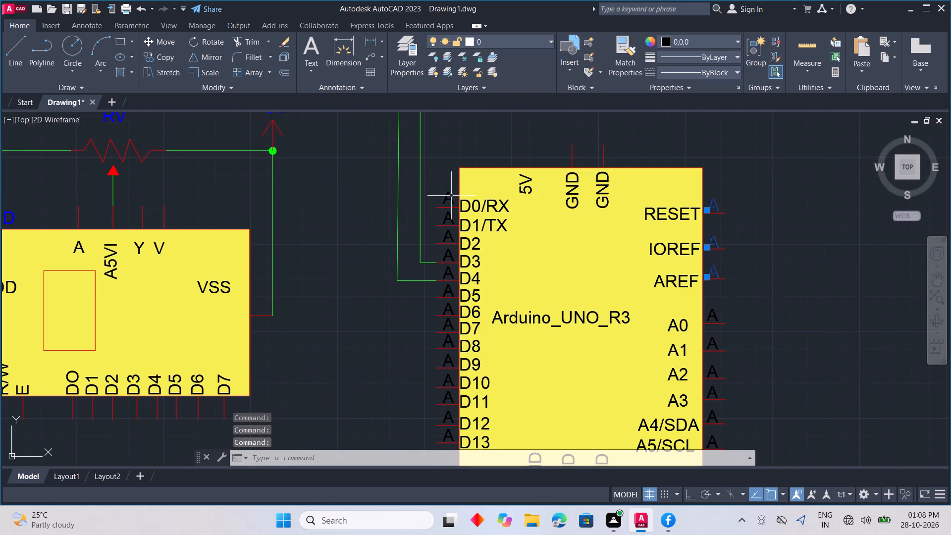
left_click(451, 196)
left_click(452, 217)
left_click(452, 237)
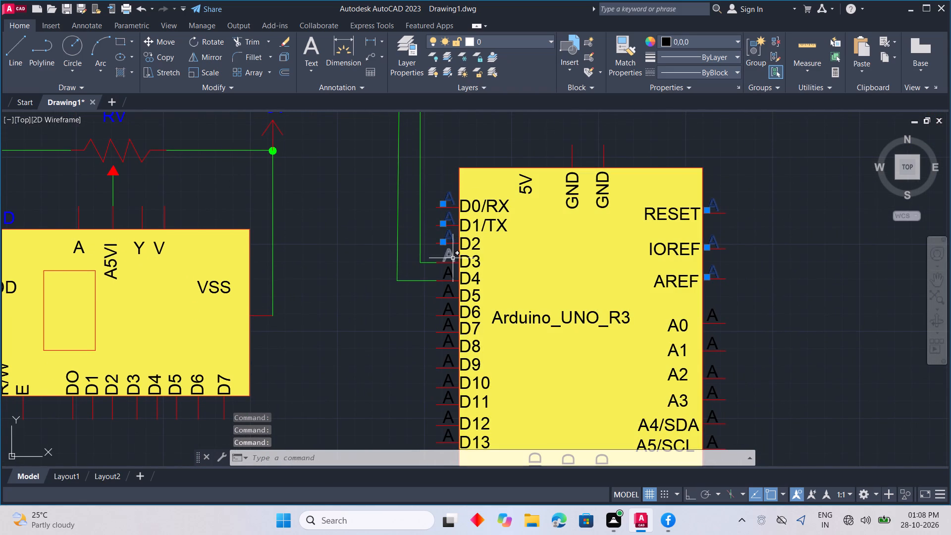
left_click(453, 259)
left_click(452, 274)
left_click(452, 293)
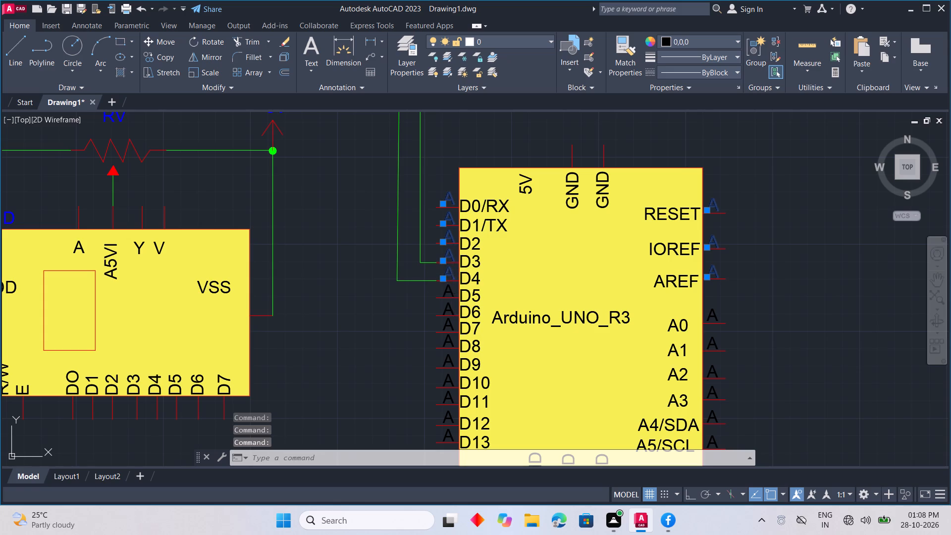
middle_click_drag(459, 338, 469, 252)
left_click(463, 226)
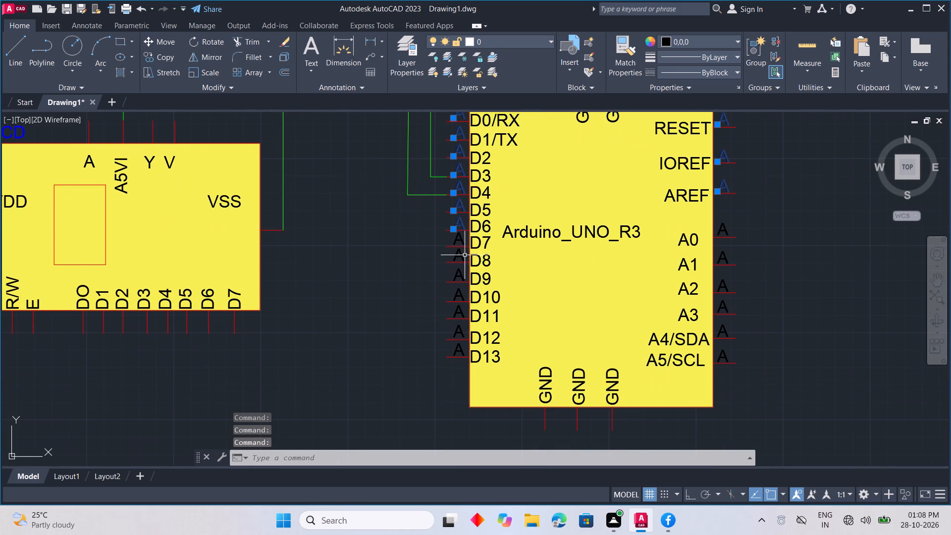
left_click(462, 255)
left_click(461, 237)
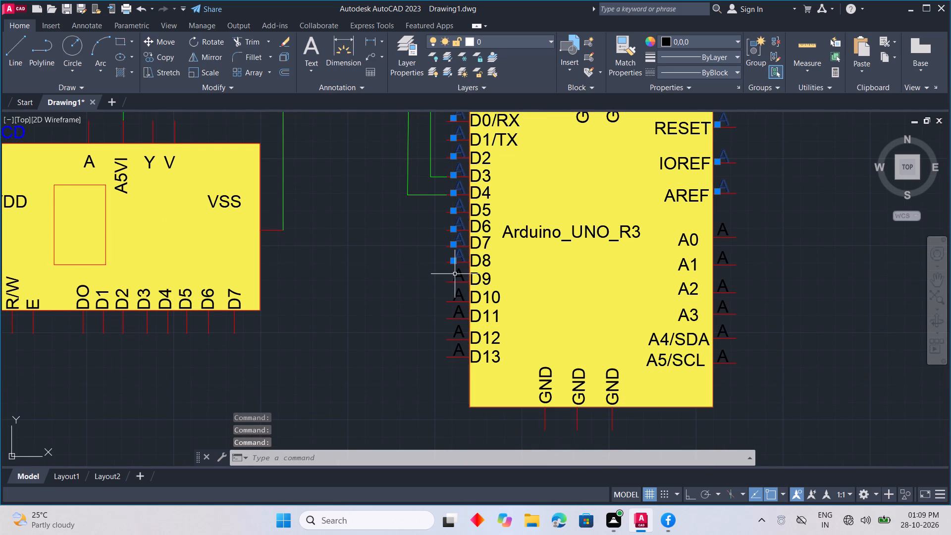
left_click(455, 274)
left_click(462, 296)
left_click(464, 311)
left_click(461, 326)
left_click(463, 351)
left_click(724, 347)
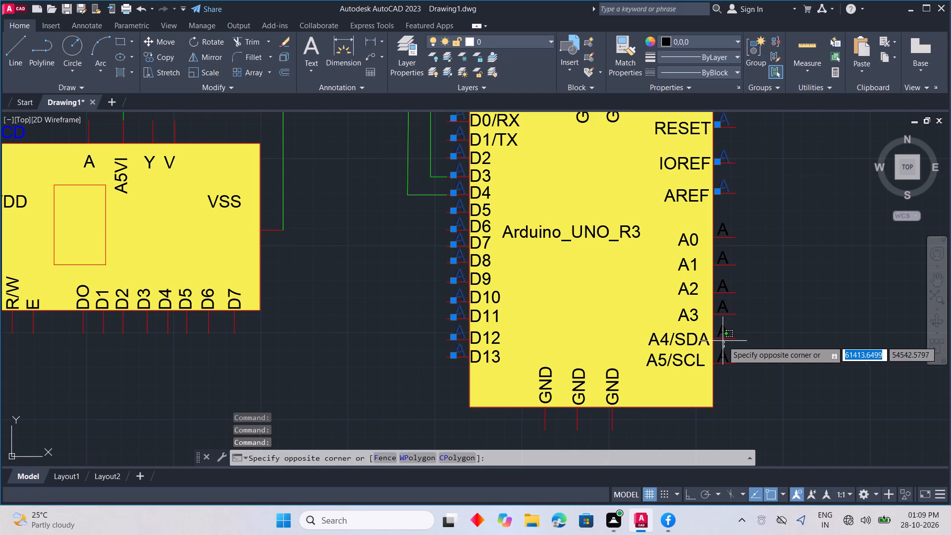
left_click(722, 357)
left_click(726, 333)
left_click(727, 308)
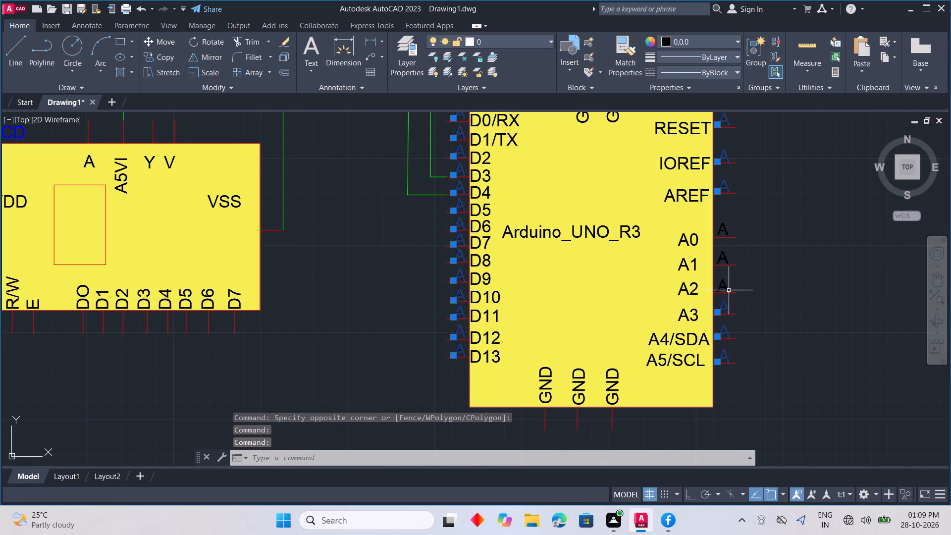
left_click(729, 287)
left_click(730, 256)
left_click(726, 257)
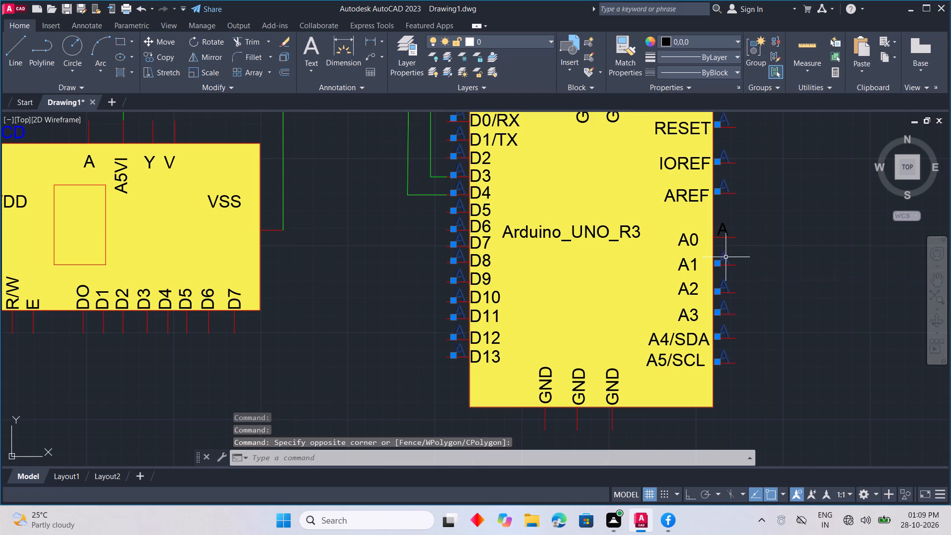
left_click(726, 232)
scroll(476, 299, "down", 2)
middle_click_drag(434, 297, 460, 337)
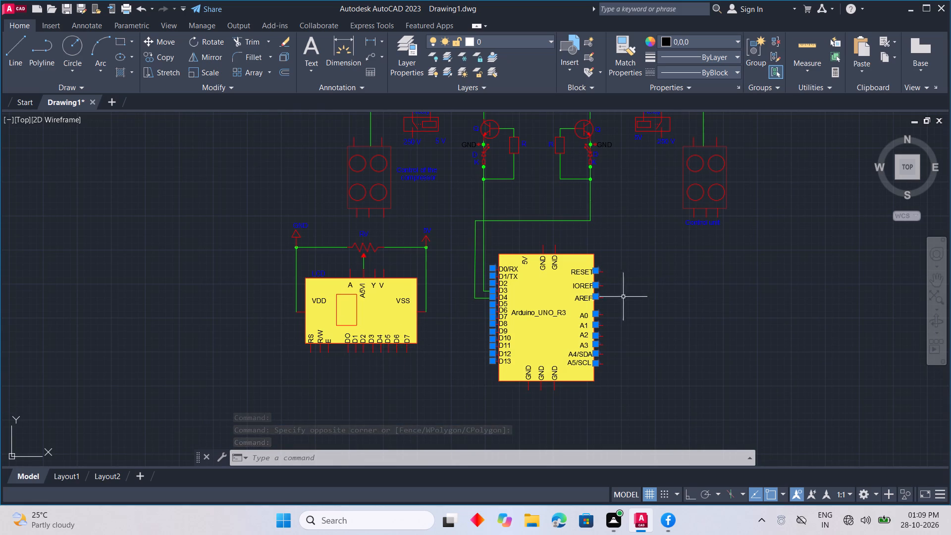
left_click(684, 35)
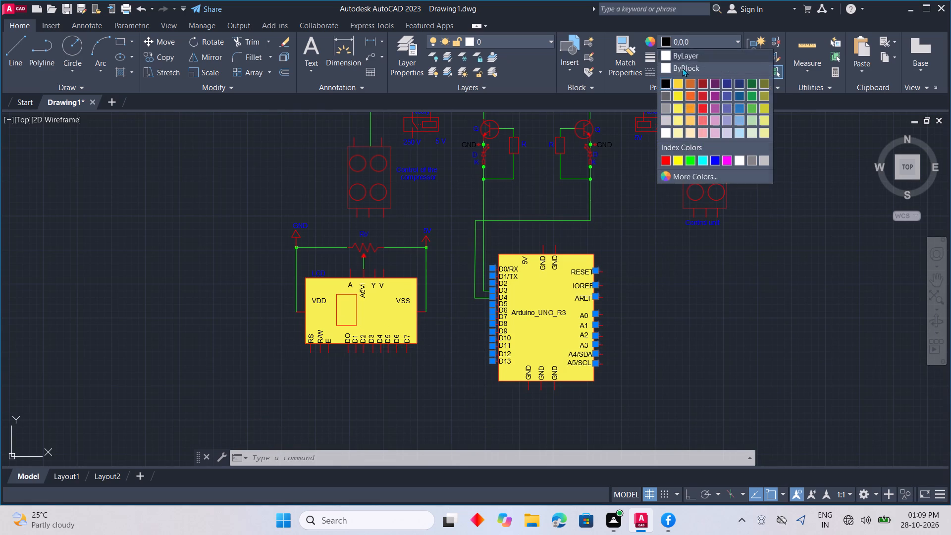
left_click(668, 158)
key("Escape")
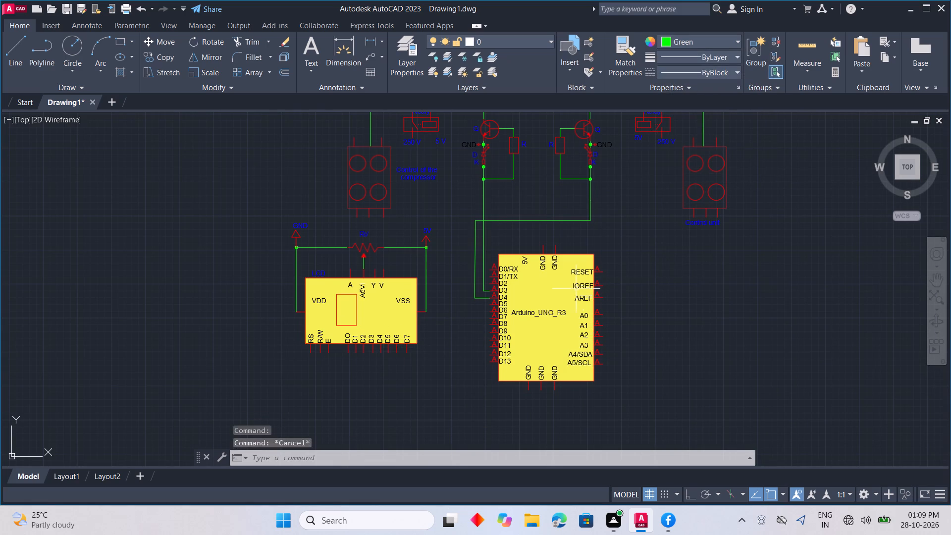
Change the A labels on the Arduino's D0/RX and D1/TX pins to 1 and 2.
scroll(453, 286, "up", 2)
scroll(525, 280, "up", 2)
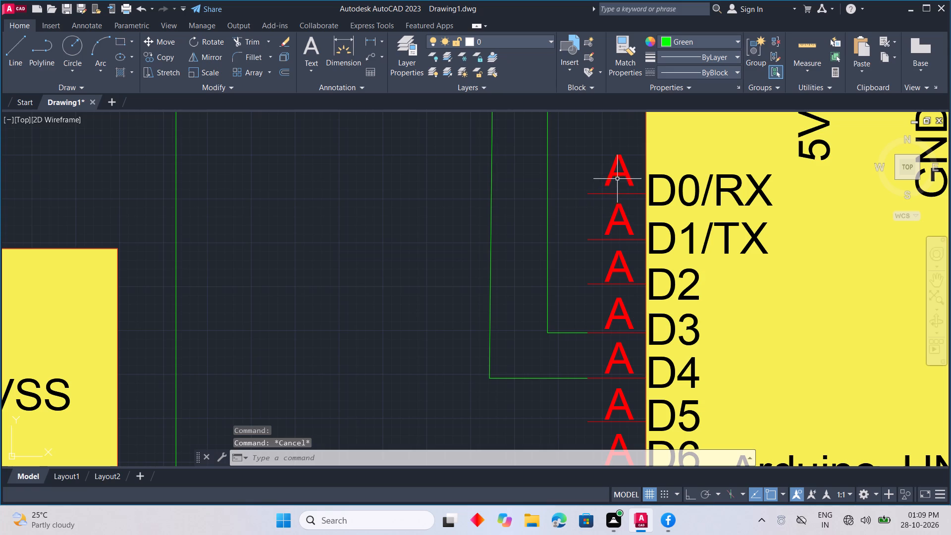
double_click(617, 176)
key("1")
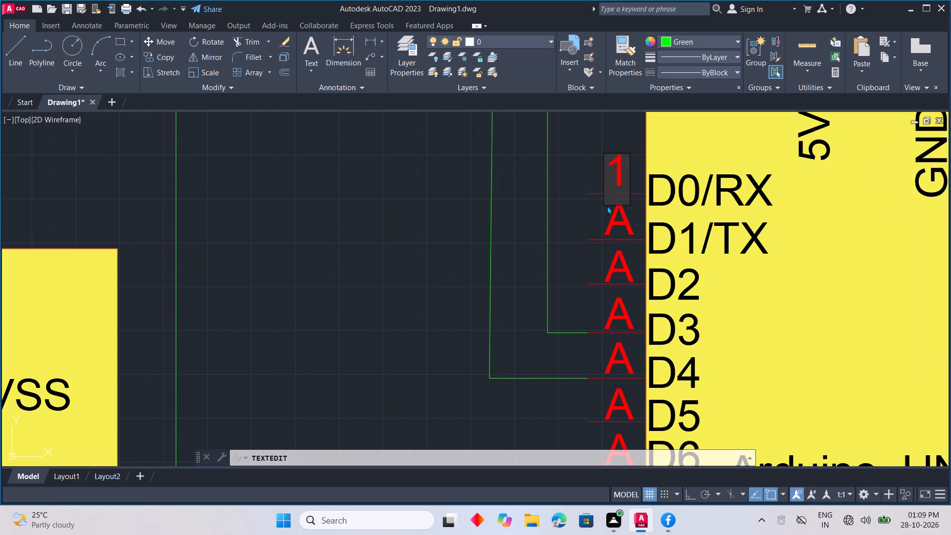
left_click(575, 252)
double_click(607, 220)
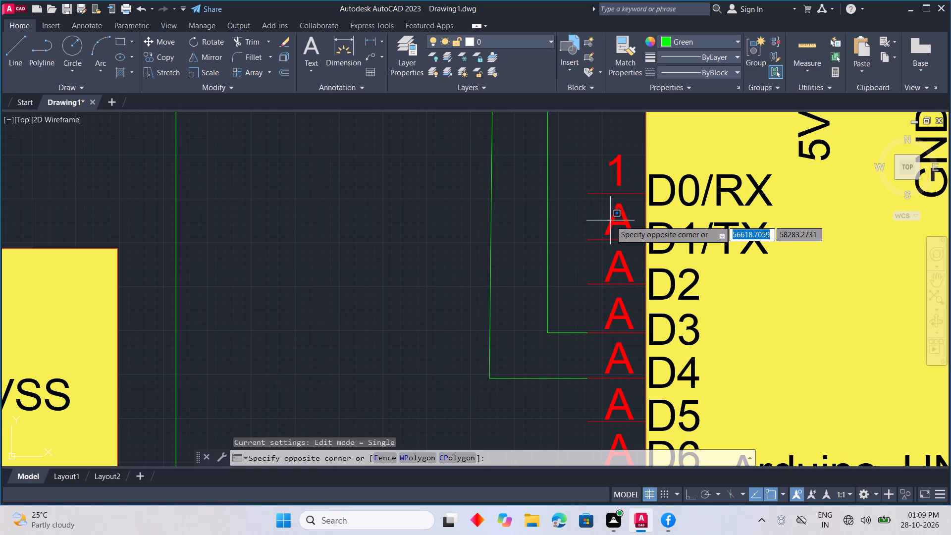
double_click(610, 220)
double_click(610, 222)
key("2")
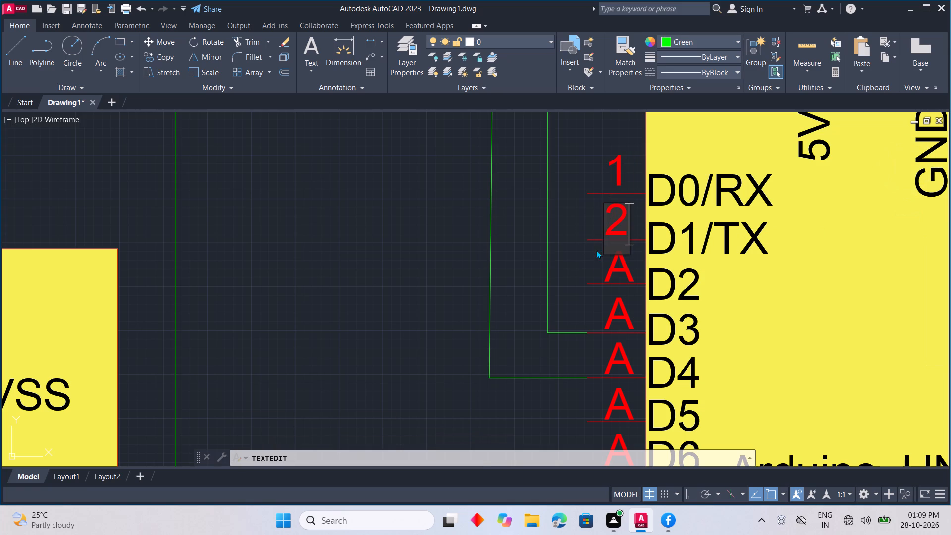
left_click(595, 264)
Change the A labels on the Arduino's D2, D3 and D4 pins to 3, 4 and 5.
double_click(622, 261)
key("3")
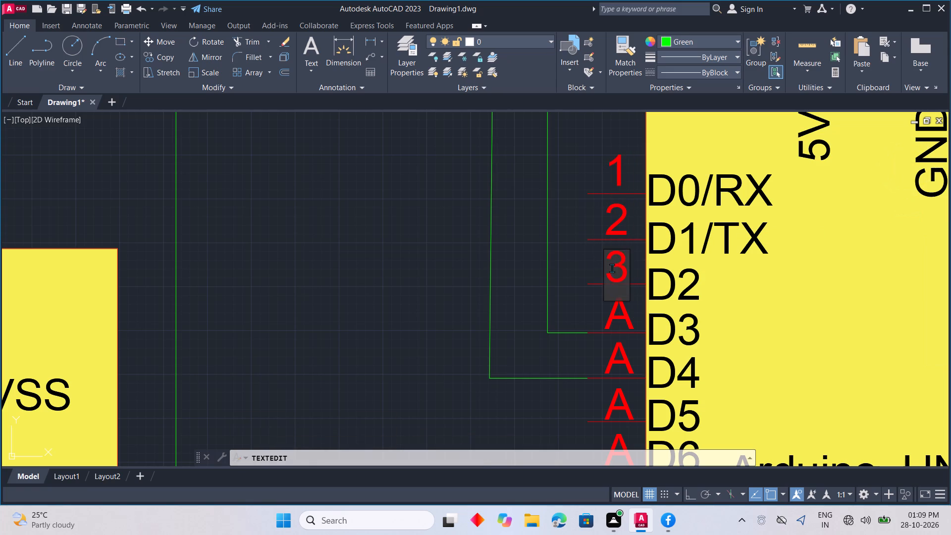
left_click(593, 305)
left_click(616, 307)
left_click(616, 307)
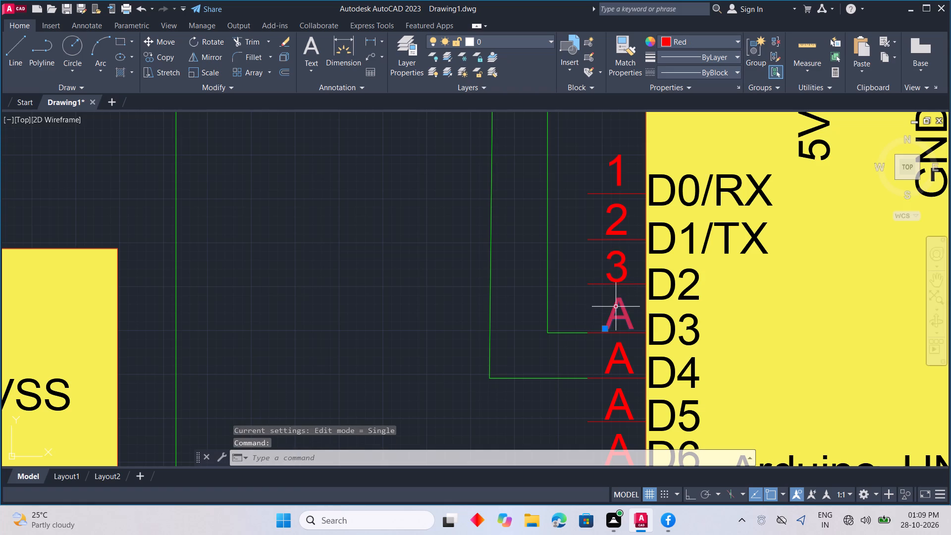
double_click(616, 307)
key("4")
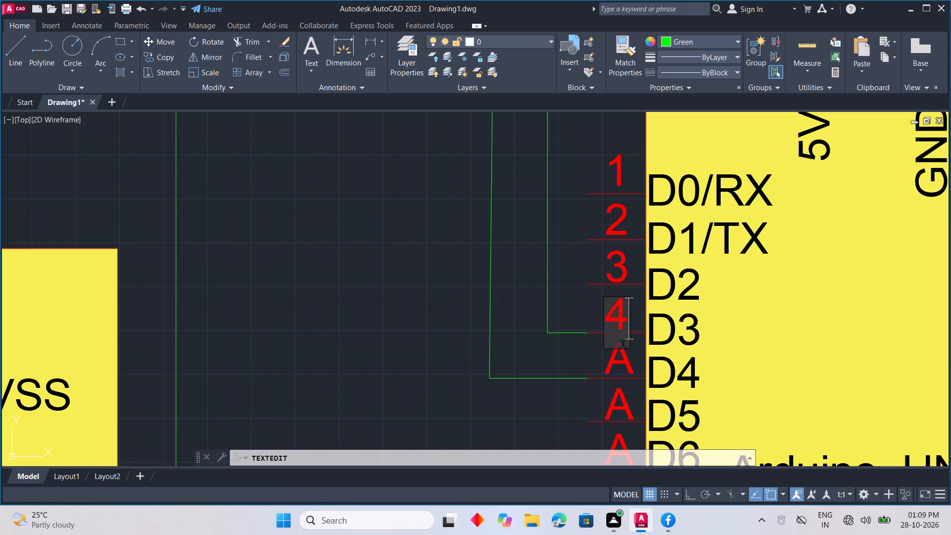
left_click(621, 357)
left_click(621, 357)
double_click(622, 353)
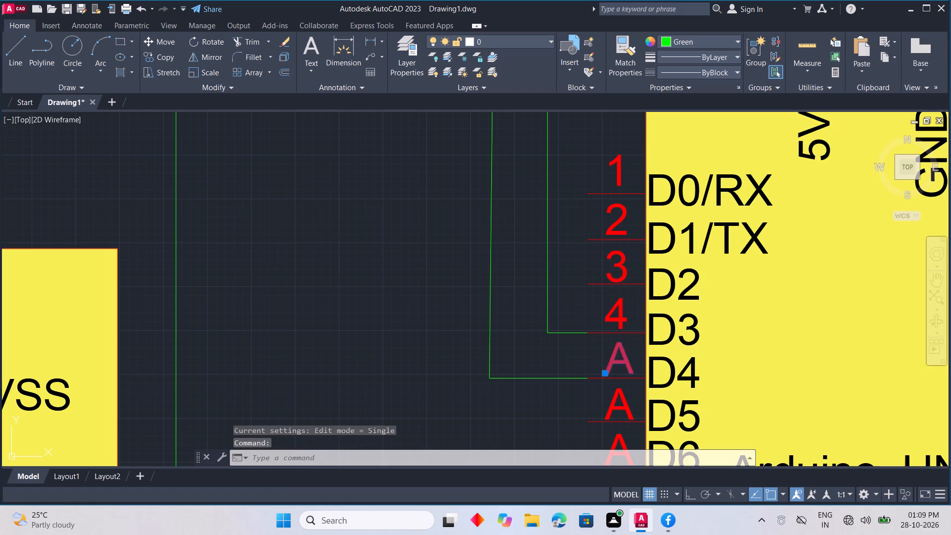
key("5")
middle_click_drag(583, 391, 581, 242)
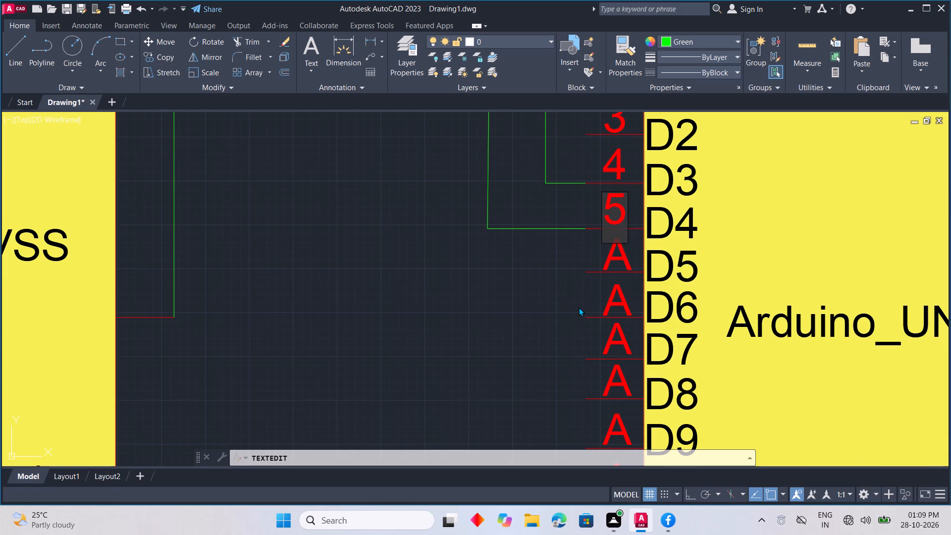
left_click(560, 313)
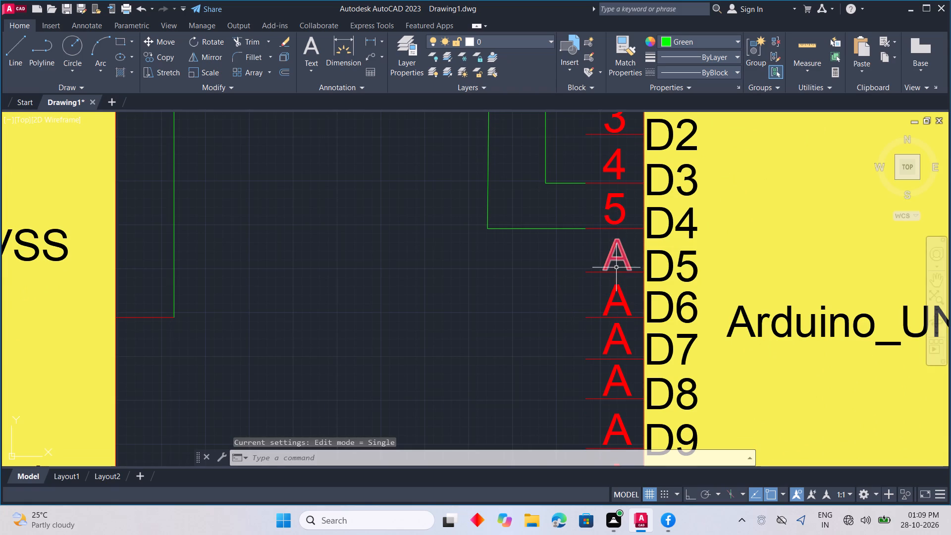
Change the A labels on the Arduino's D5, D6, D7 and D8 pins to 6, 7, 8 and 9.
double_click(622, 256)
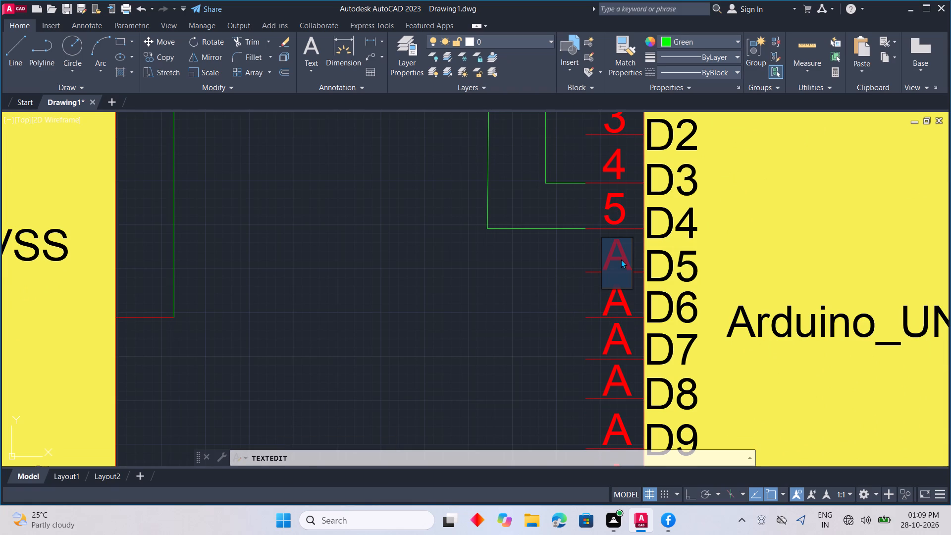
key("6")
left_click_drag(549, 321, 554, 318)
left_click(618, 292)
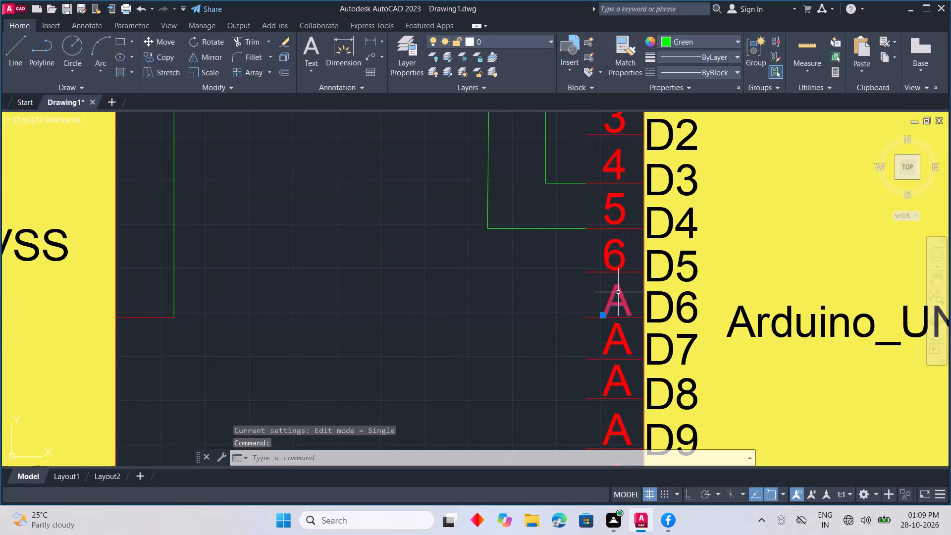
left_click(618, 292)
key("7")
middle_click_drag(602, 331, 600, 258)
left_click_drag(577, 289, 584, 287)
left_click(607, 269)
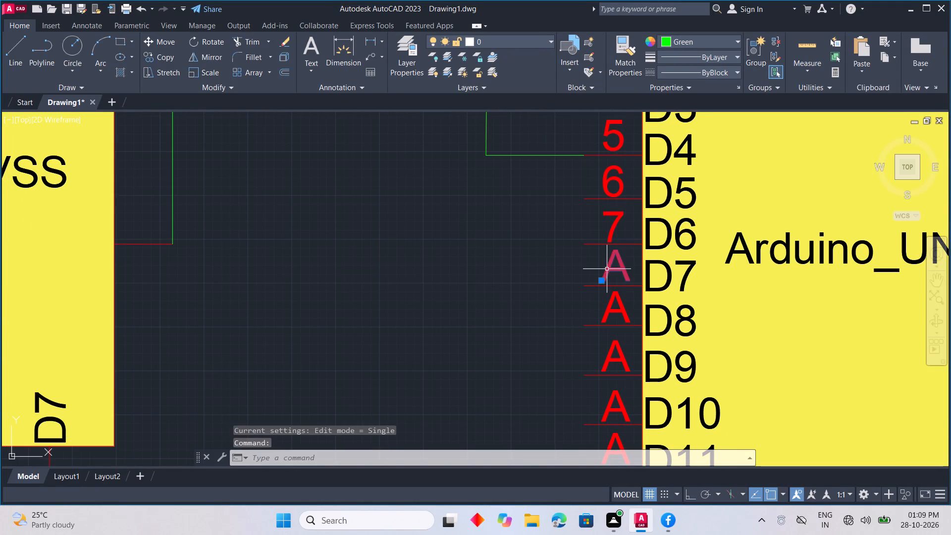
left_click(607, 269)
key("8")
left_click_drag(580, 296, 589, 296)
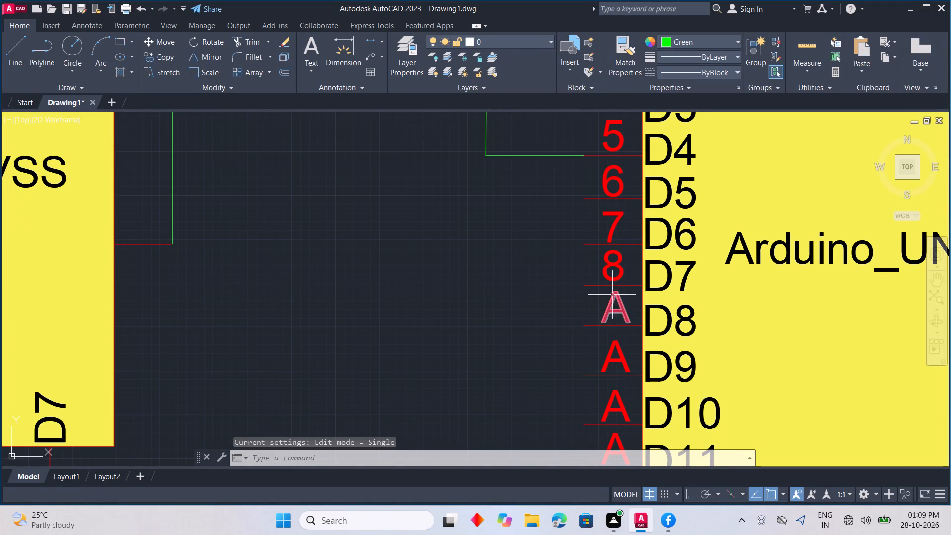
double_click(612, 295)
key("9")
left_click(585, 329)
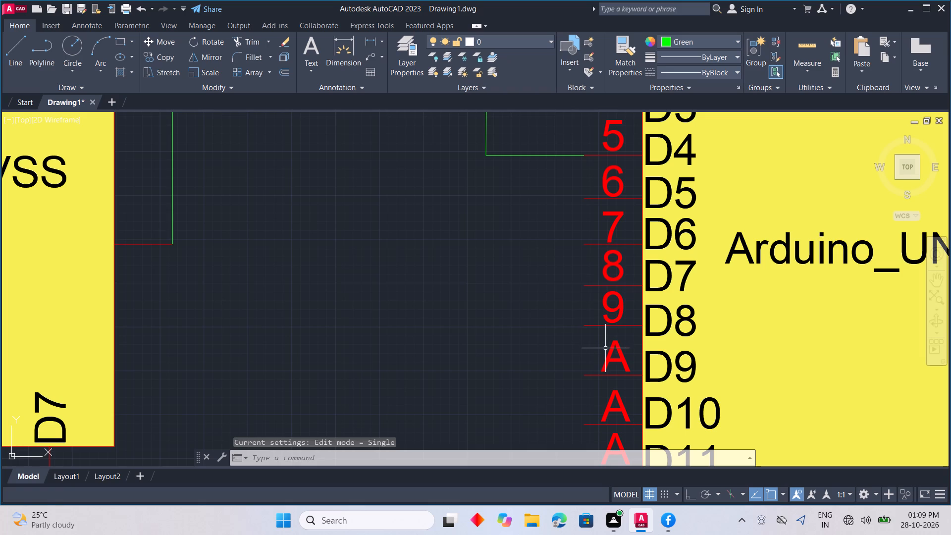
Change the A label on the Arduino's D9 pin to 10.
double_click(609, 352)
type("11")
key("BackSpace")
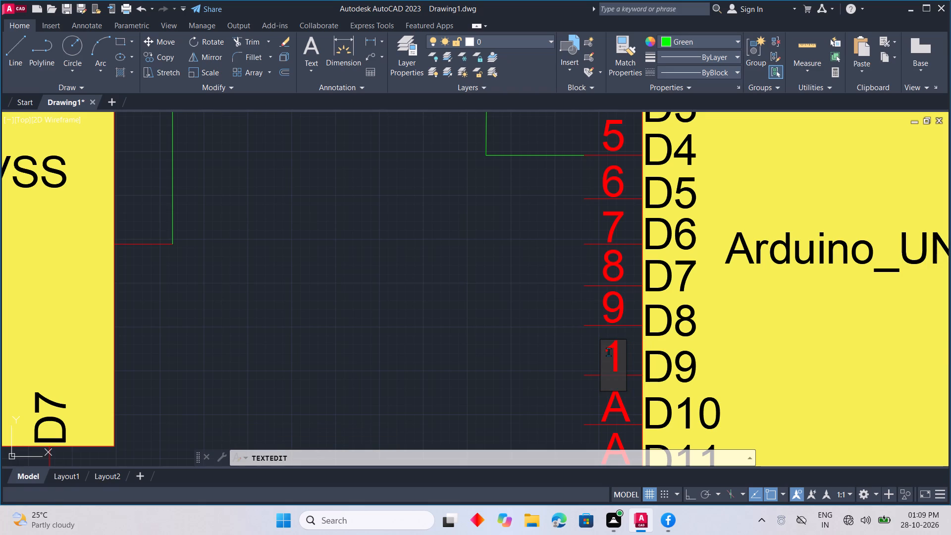
key("0")
left_click(570, 363)
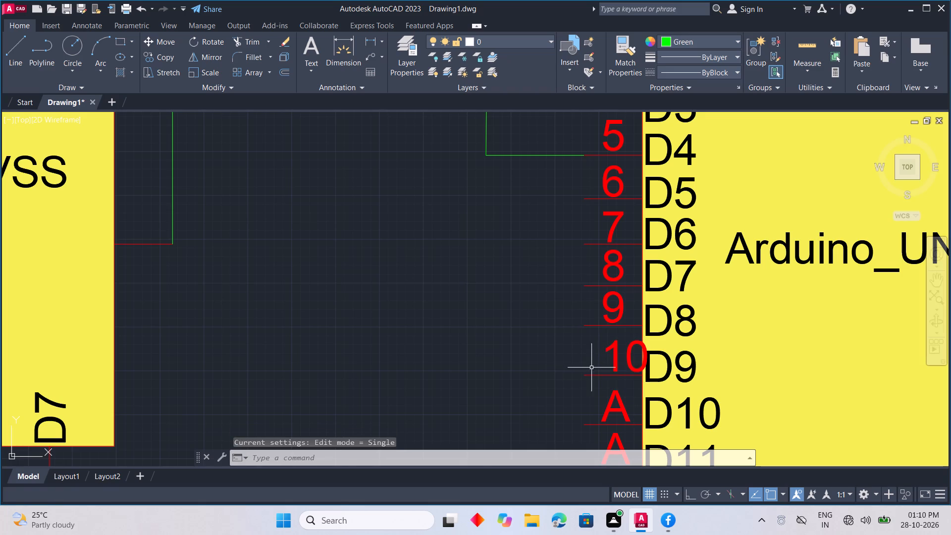
Shift the 10 label at pin D9 left, clear of the yellow Arduino block and just above its red pin line.
left_click(620, 359)
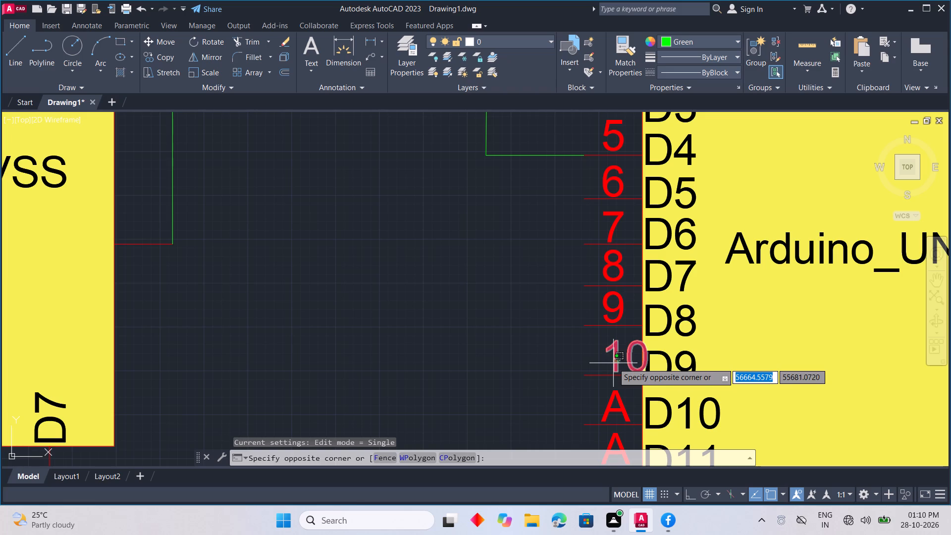
key("BackSpace")
key("BackSpace")
key("BackSpace")
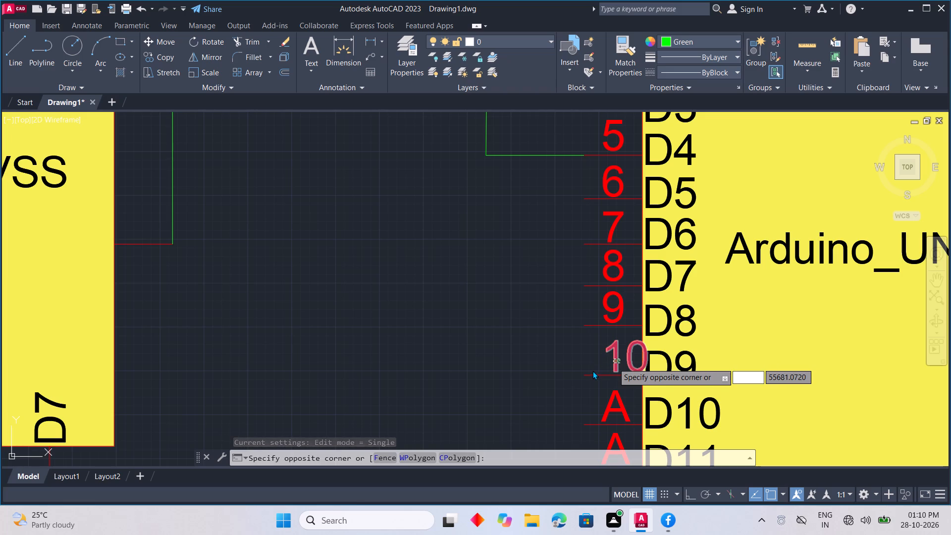
key("BackSpace")
key("BackSpace")
key("BackSpace")
key("BackSpace")
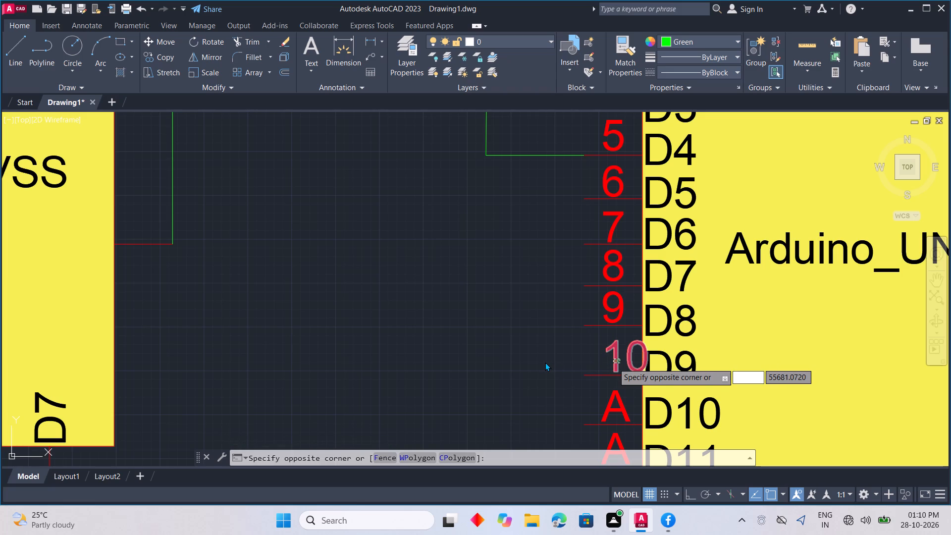
left_click(543, 362)
key("BackSpace")
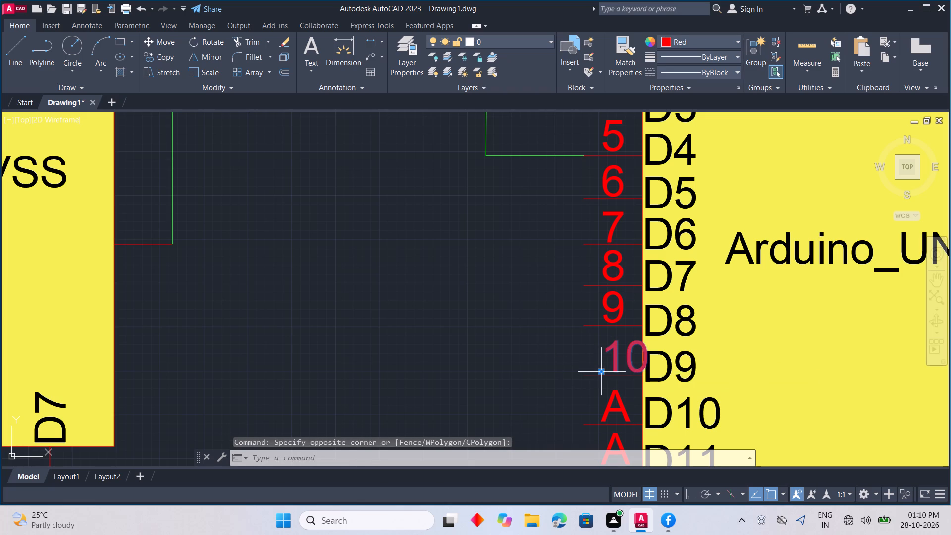
left_click(604, 370)
left_click(587, 370)
key("BackSpace")
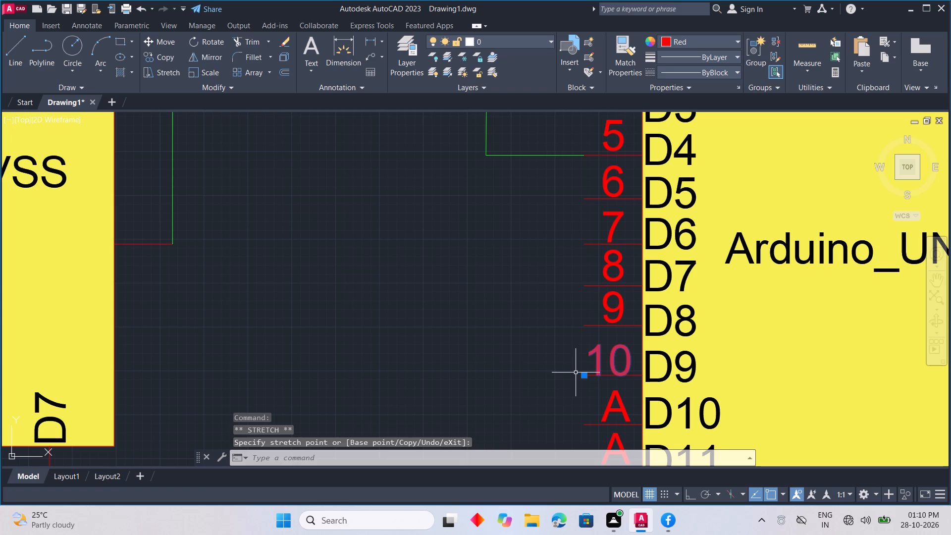
scroll(579, 375, "up", 2)
left_click(590, 375)
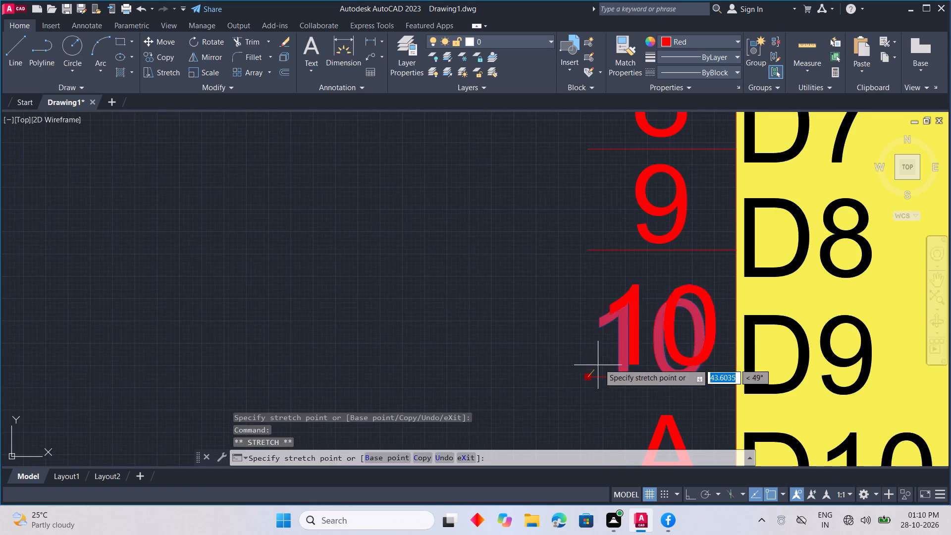
left_click(601, 360)
key("BackSpace")
scroll(633, 390, "down", 3)
key("BackSpace")
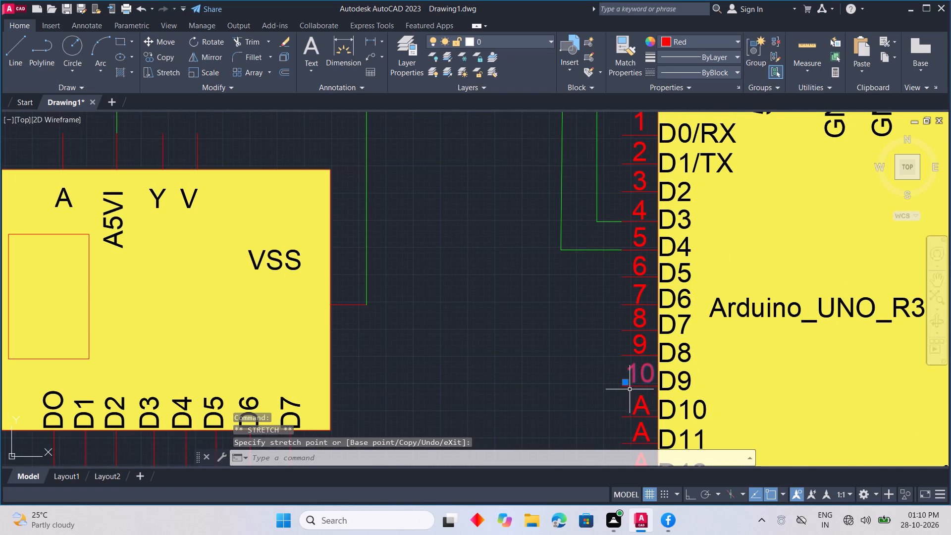
key("Escape")
Change the A labels on the Arduino's D10, D11, D12 and D13 pins to 11, 12, 13 and 14.
scroll(640, 403, "up", 1)
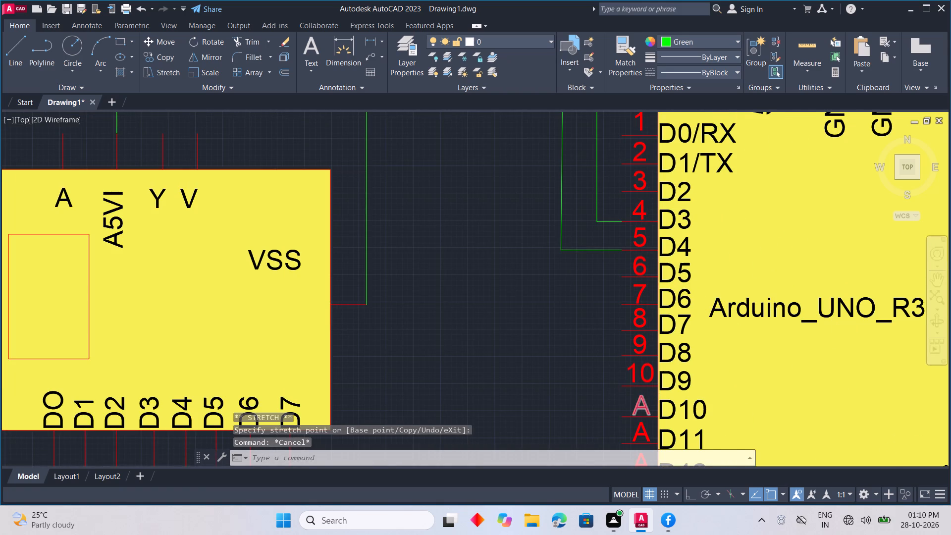
double_click(641, 401)
type("11")
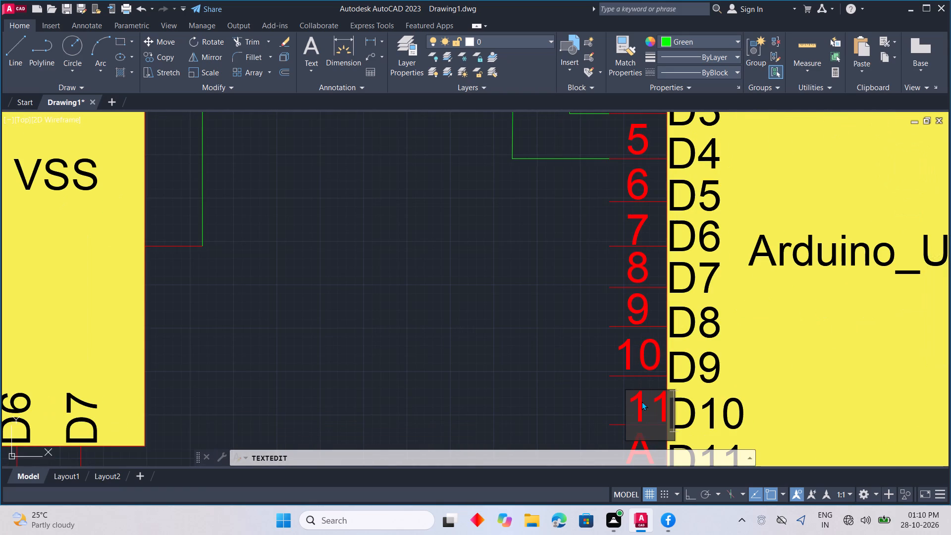
left_click(598, 398)
middle_click_drag(598, 398, 598, 254)
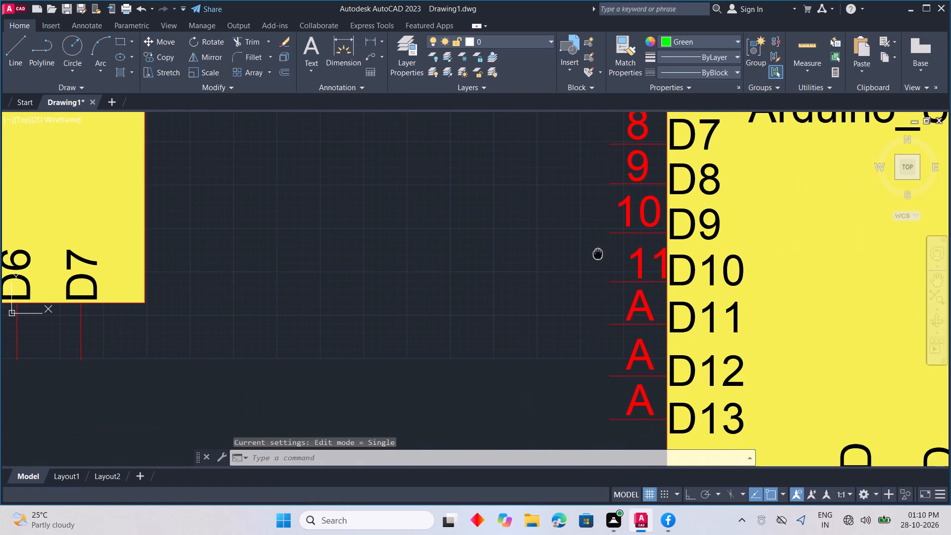
middle_click_drag(598, 254, 598, 252)
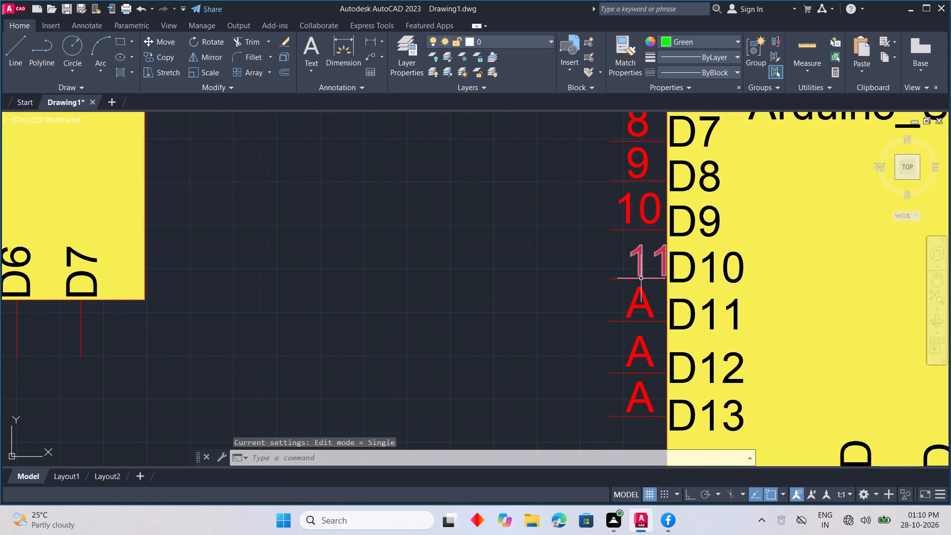
double_click(634, 307)
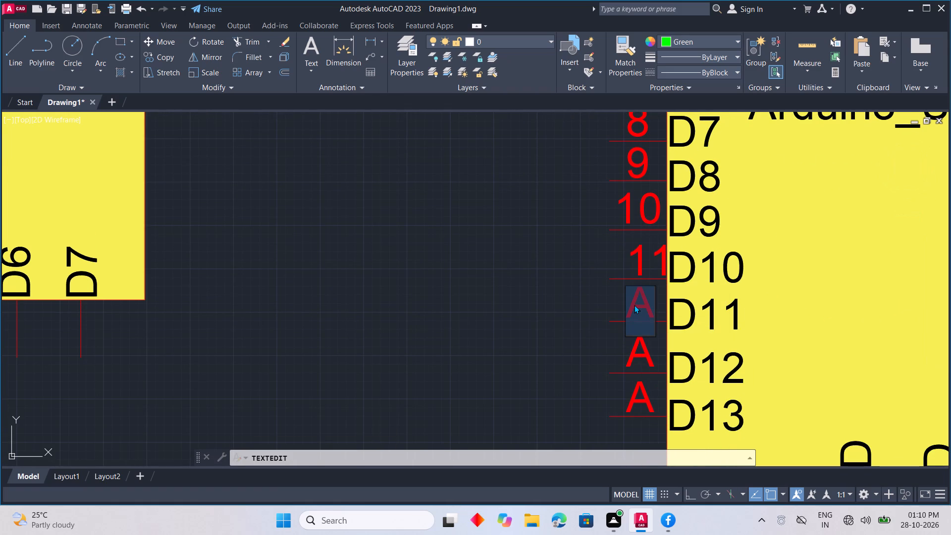
key("1")
key("2")
left_click(630, 327)
left_click(609, 360)
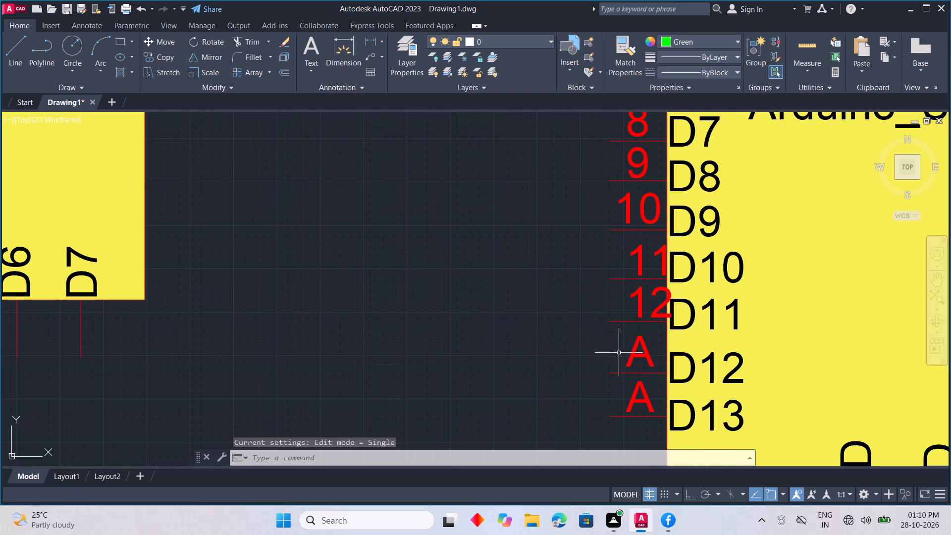
double_click(635, 348)
type("13")
left_click_drag(618, 369, 619, 376)
double_click(642, 388)
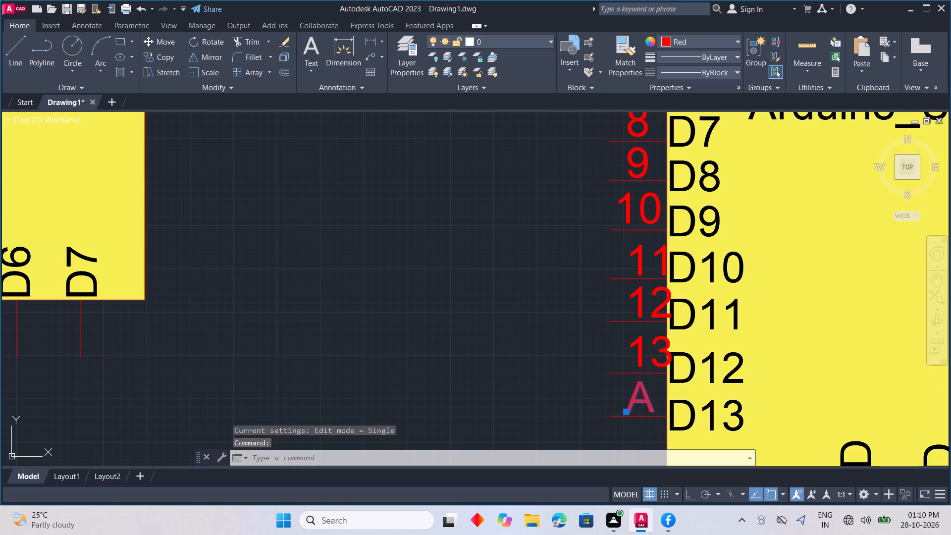
key("1")
key("4")
left_click(606, 392)
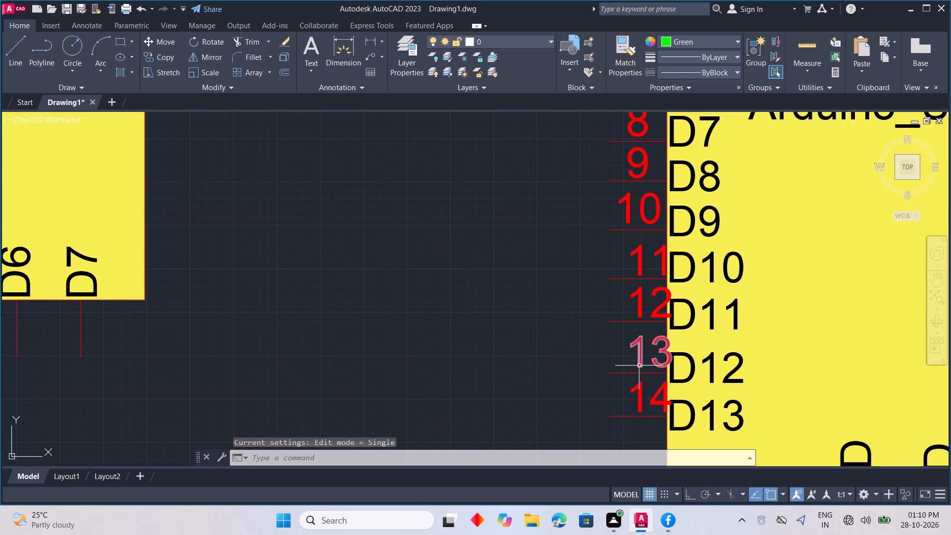
Move the 11, 12, 13 and 14 labels together slightly left, off the Arduino block's edge and in line with the 10.
left_click(639, 363)
left_click(638, 382)
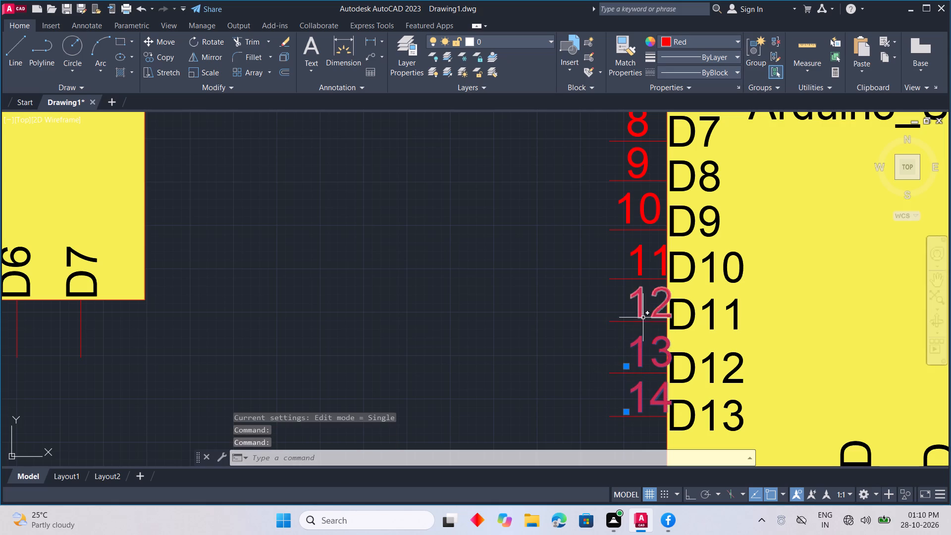
left_click(641, 314)
left_click(640, 265)
right_click(657, 300)
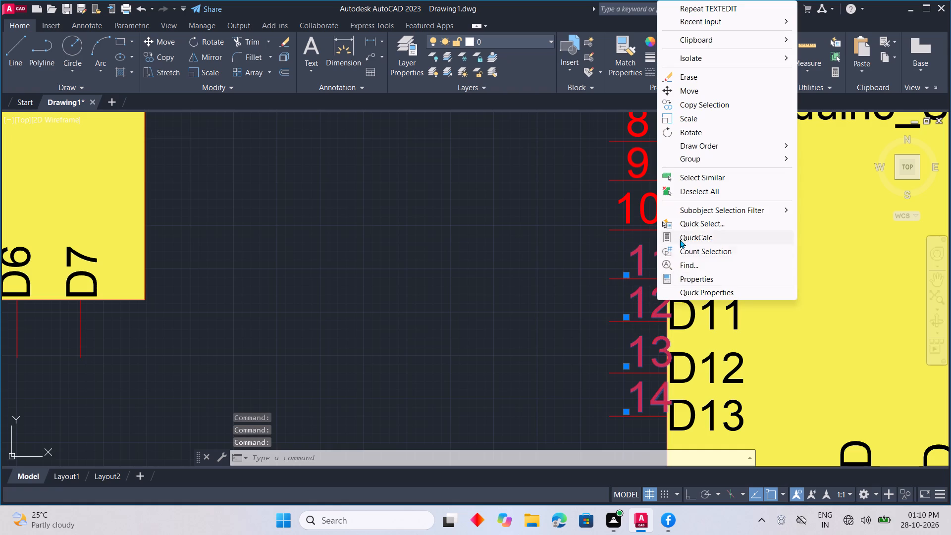
left_click(708, 86)
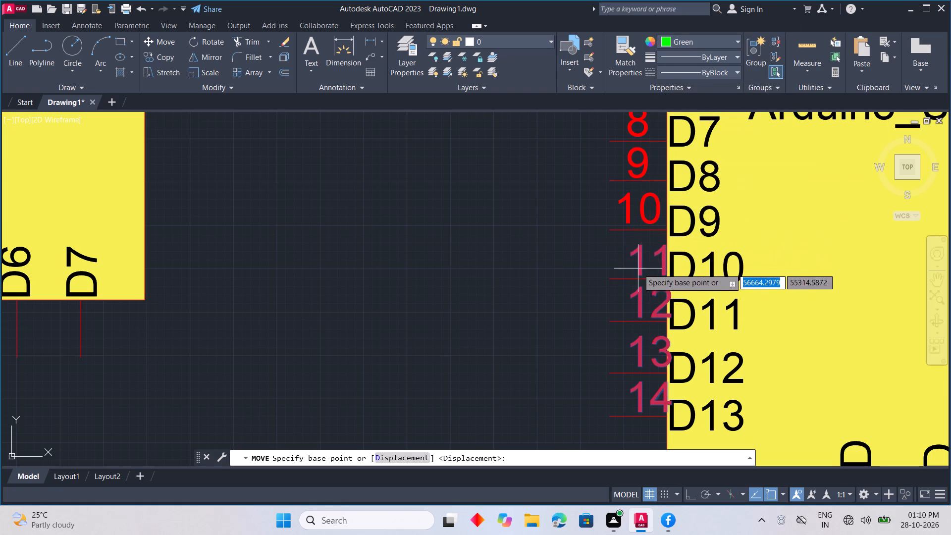
left_click(638, 273)
left_click(628, 272)
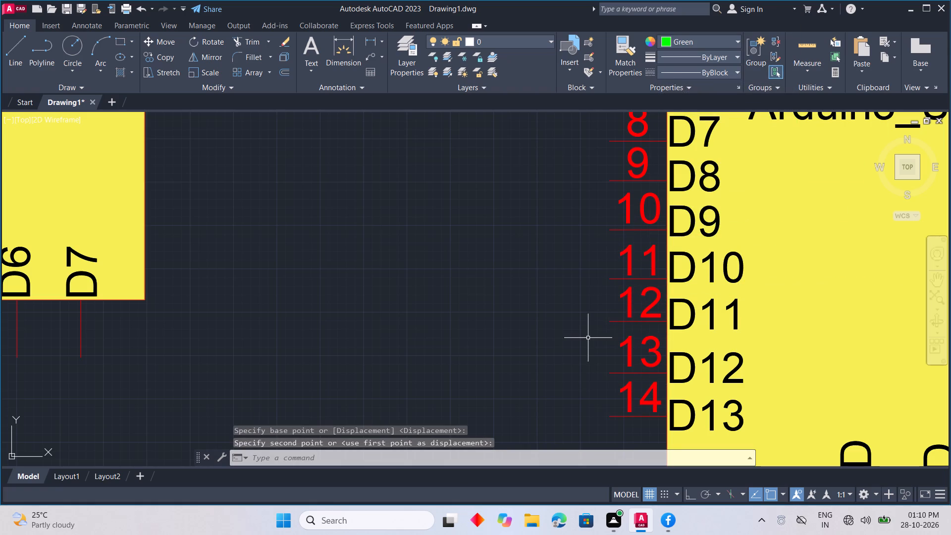
key("Escape")
Change the A labels on the Arduino's RESET, IOREF and AREF pins to 3, 2 and 20.
scroll(581, 331, "down", 3)
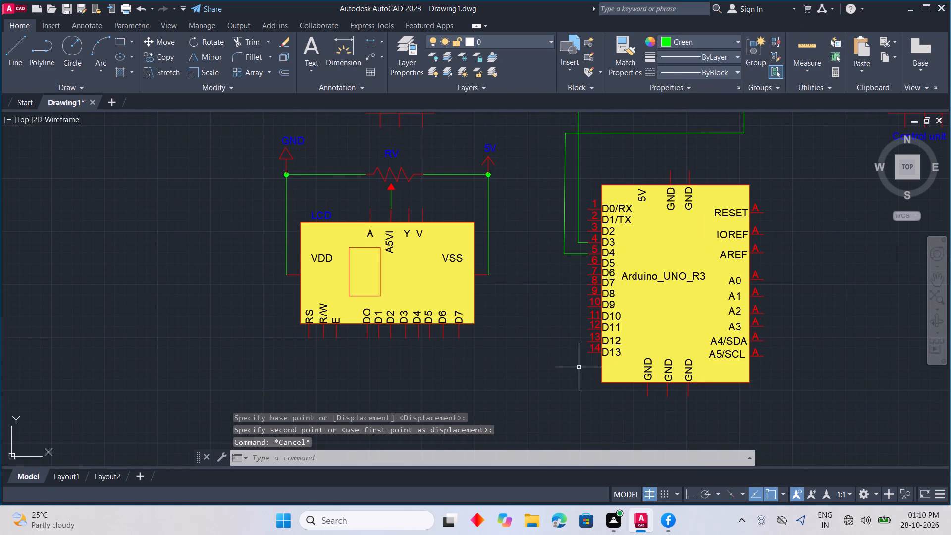
scroll(772, 208, "up", 2)
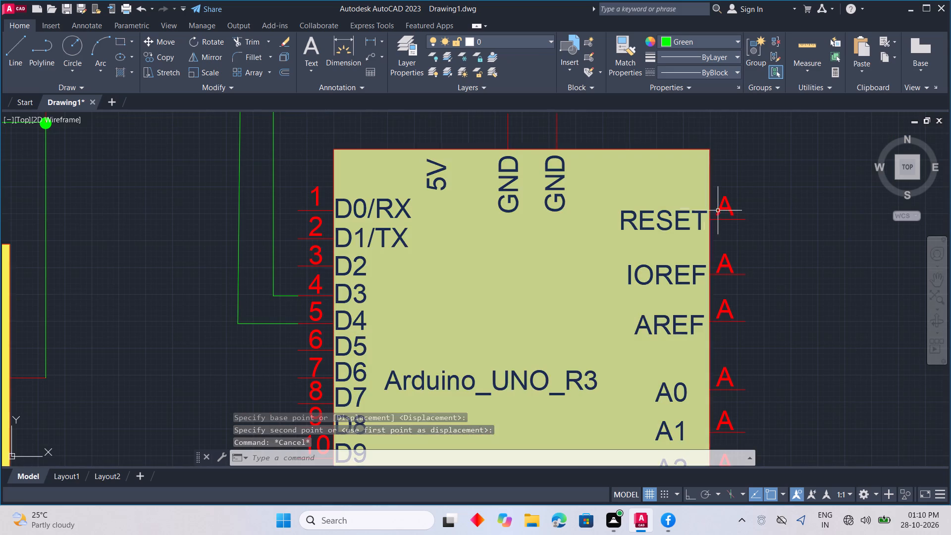
double_click(719, 211)
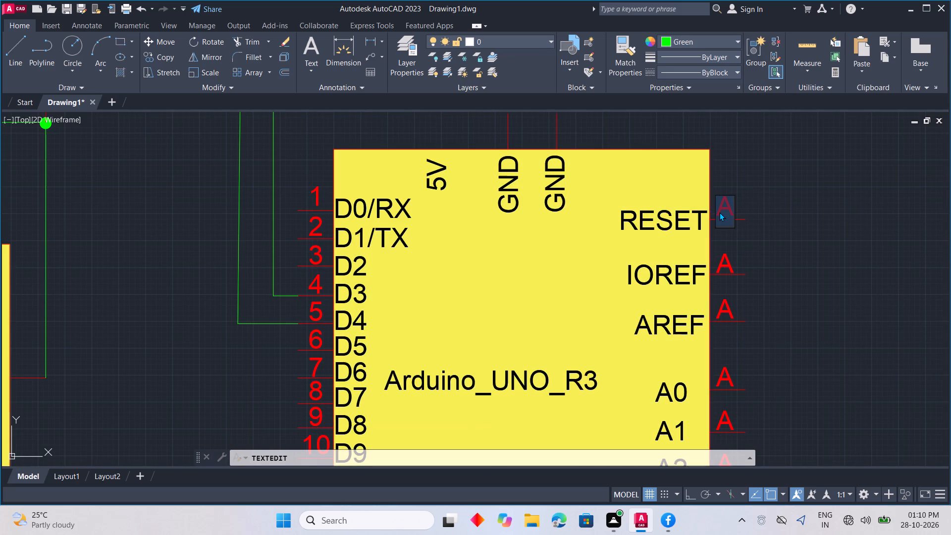
key("9")
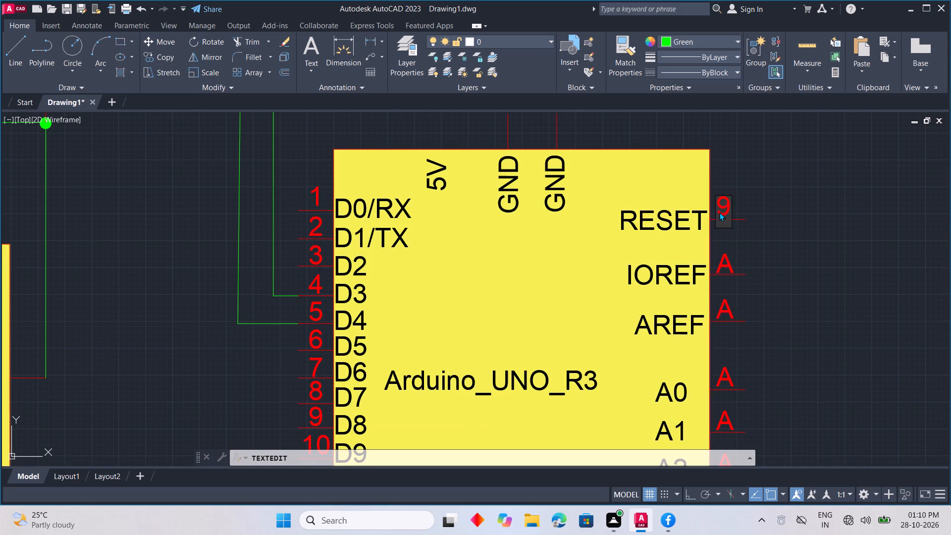
key("BackSpace")
key("3")
left_click(765, 263)
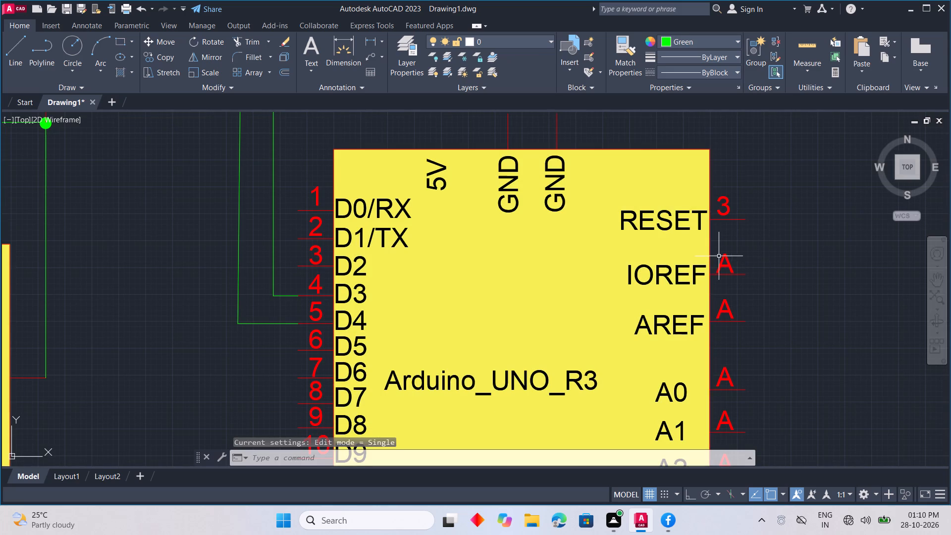
double_click(725, 257)
key("2")
left_click(760, 287)
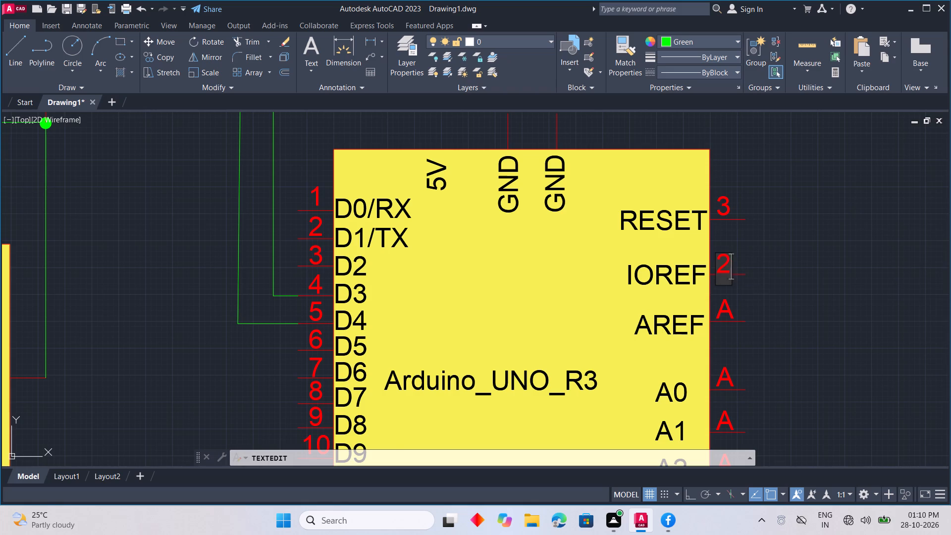
double_click(730, 309)
type("20")
left_click_drag(745, 324, 745, 335)
left_click(758, 357)
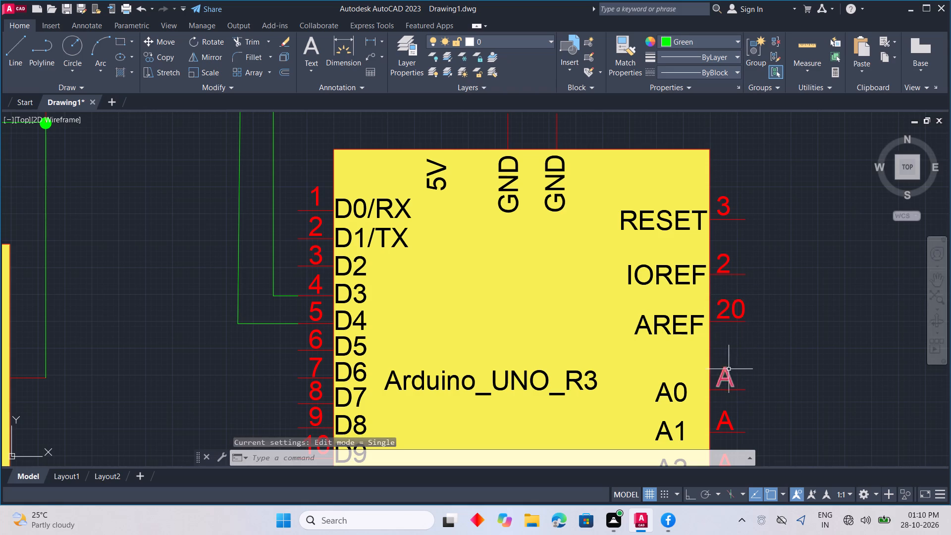
Change the A labels on the Arduino's A0, A1, A2 and A3 pins to 23, 24, 25 and 26.
middle_click_drag(725, 374, 733, 283)
double_click(736, 288)
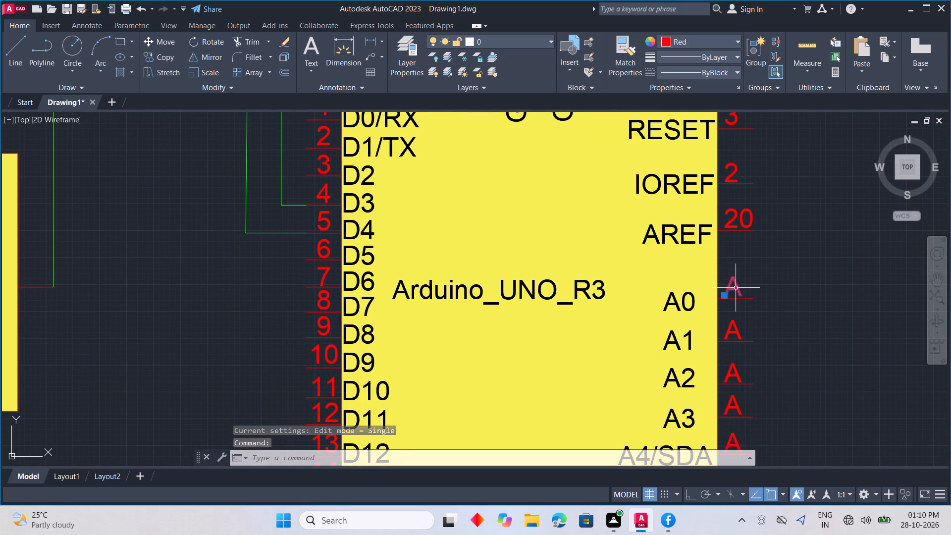
type("23")
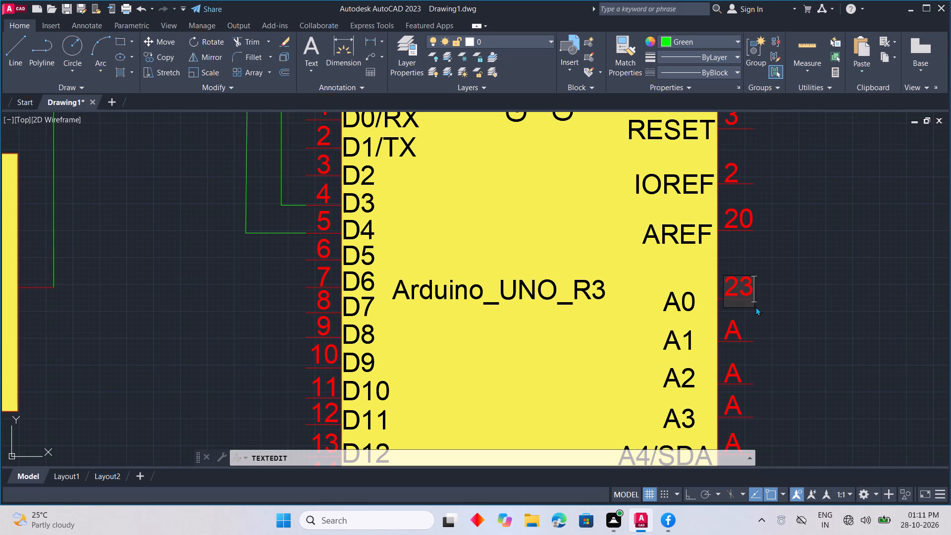
middle_click_drag(757, 307, 758, 248)
left_click(754, 268)
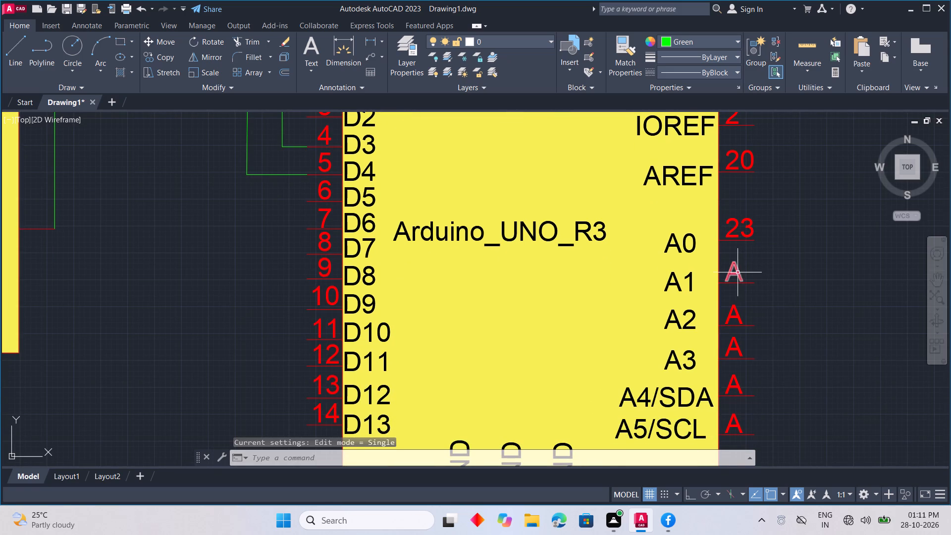
double_click(737, 272)
type("24")
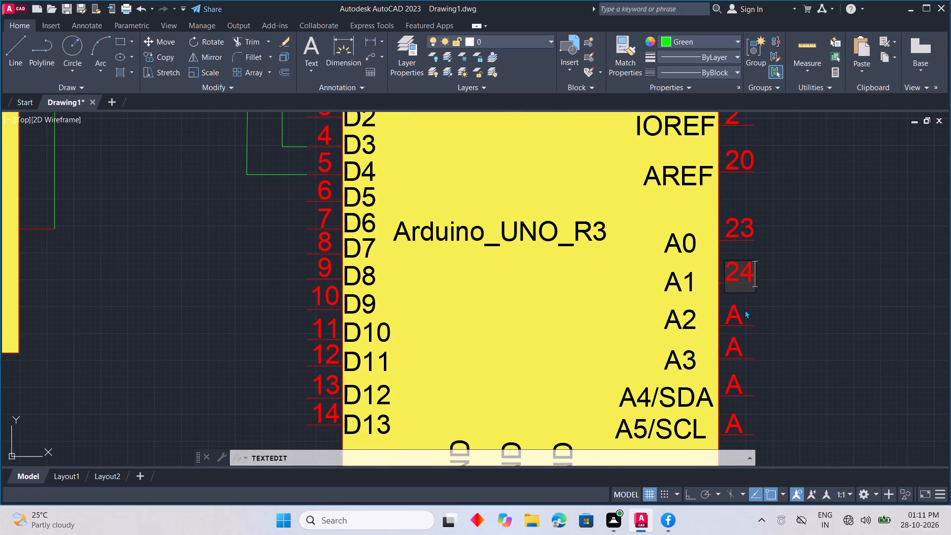
left_click(744, 310)
double_click(741, 315)
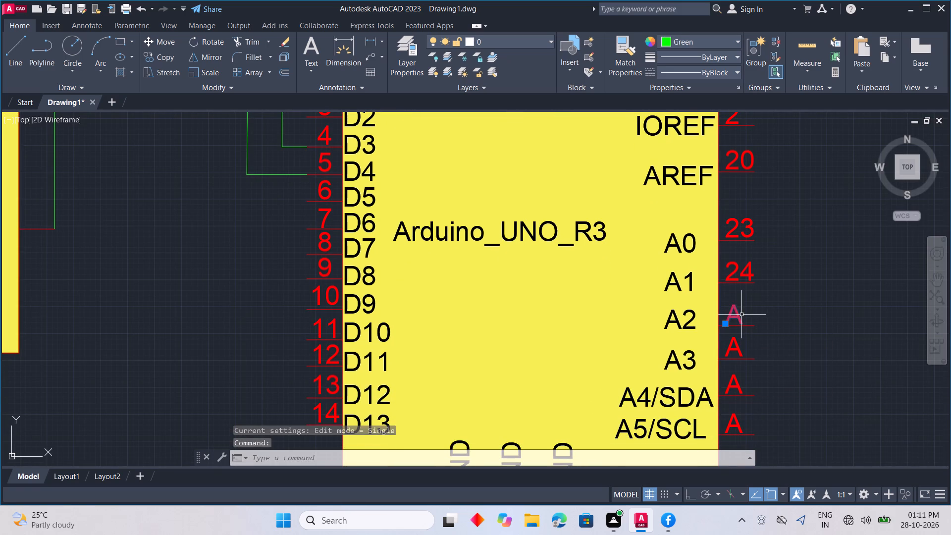
type("25")
left_click_drag(762, 333, 759, 339)
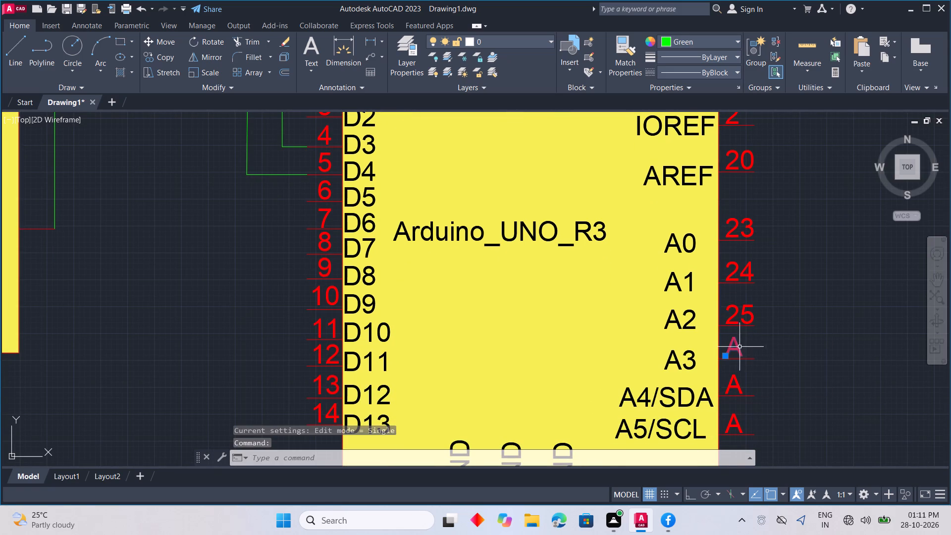
double_click(740, 347)
type("26")
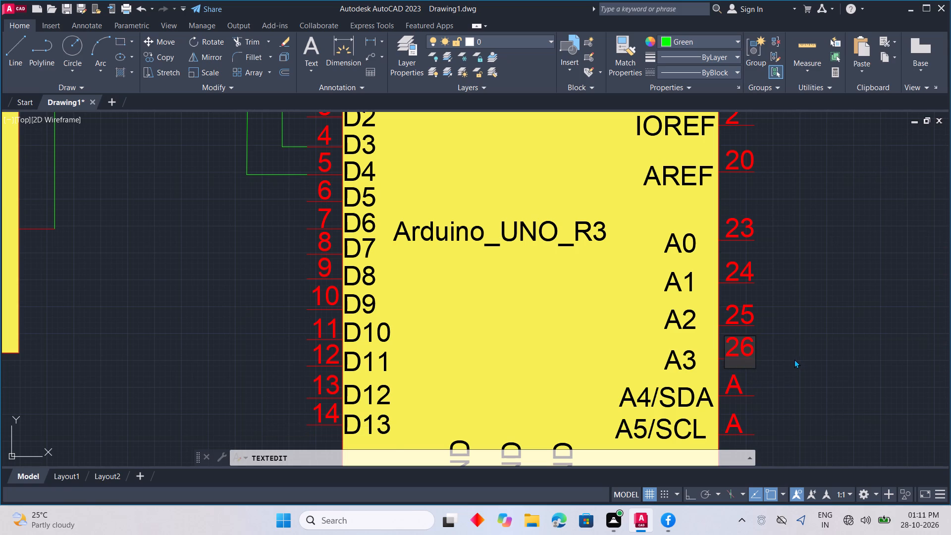
left_click(792, 360)
Change the A labels on the Arduino's A4/SDA and A5/SCL pins to 27 and 28.
middle_click_drag(745, 375, 732, 304)
double_click(721, 316)
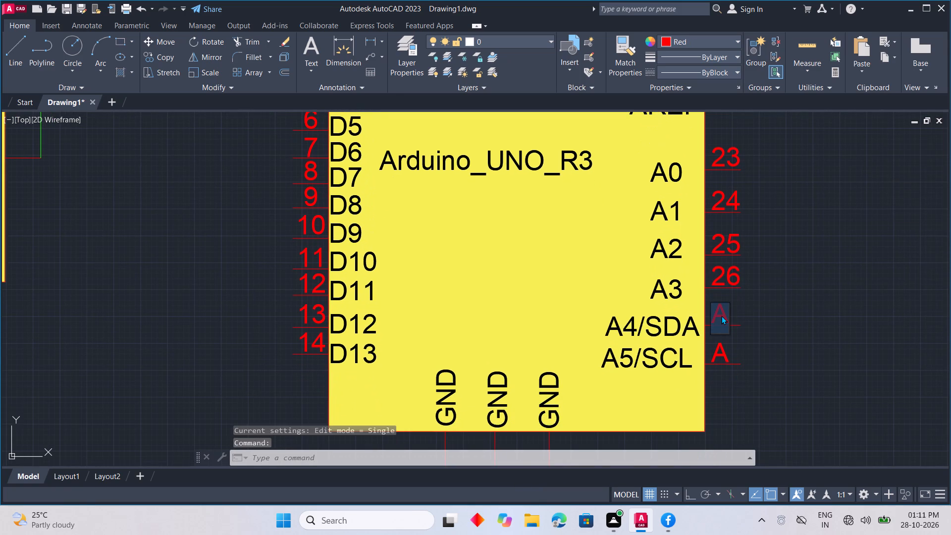
type("26")
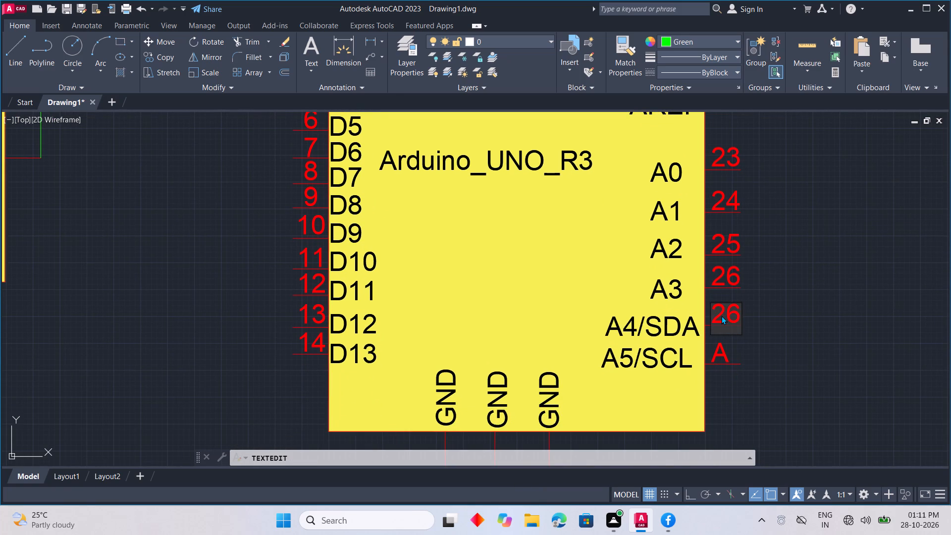
key("BackSpace")
key("7")
left_click_drag(721, 334, 720, 345)
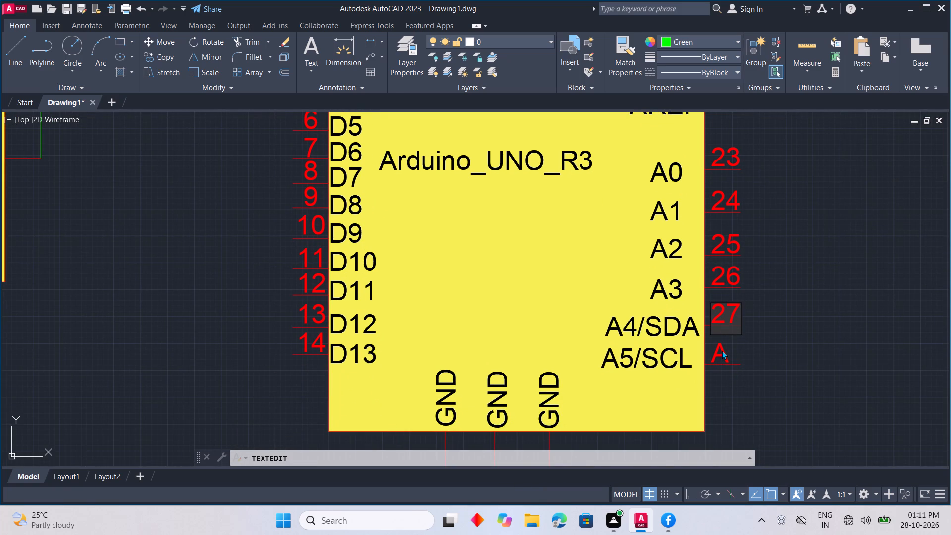
left_click(722, 350)
left_click(722, 350)
double_click(724, 348)
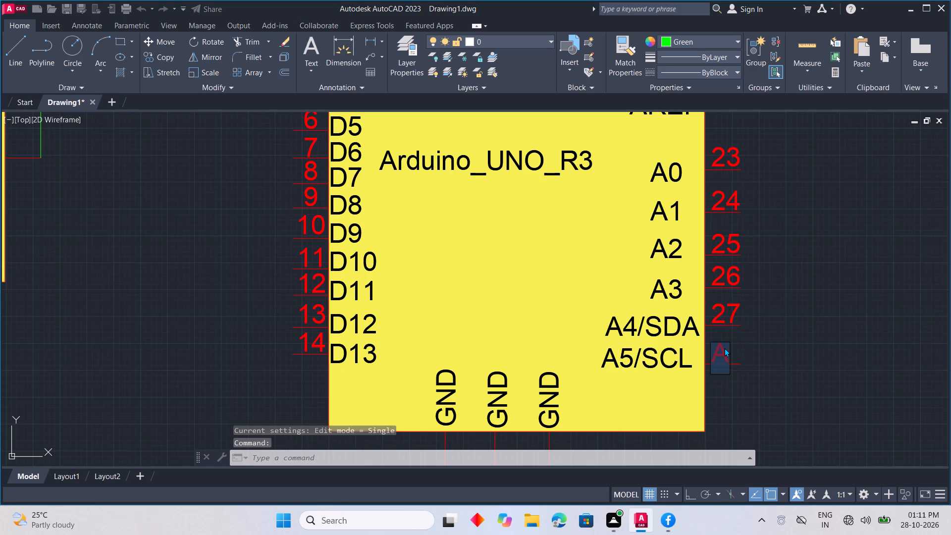
key("2")
key("8")
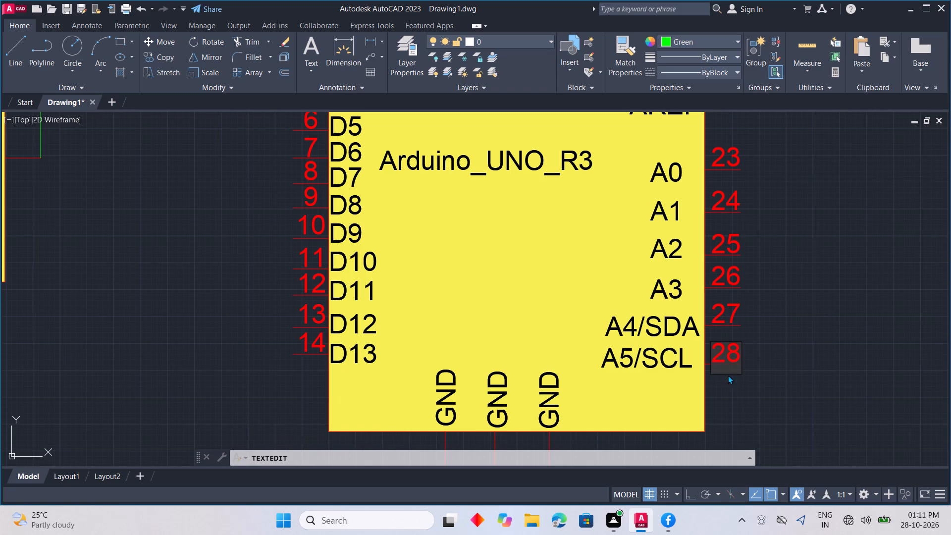
left_click(740, 389)
Nudge the 28 label at the A5/SCL pin slightly up, farther clear of its red pin line.
scroll(736, 377, "down", 2)
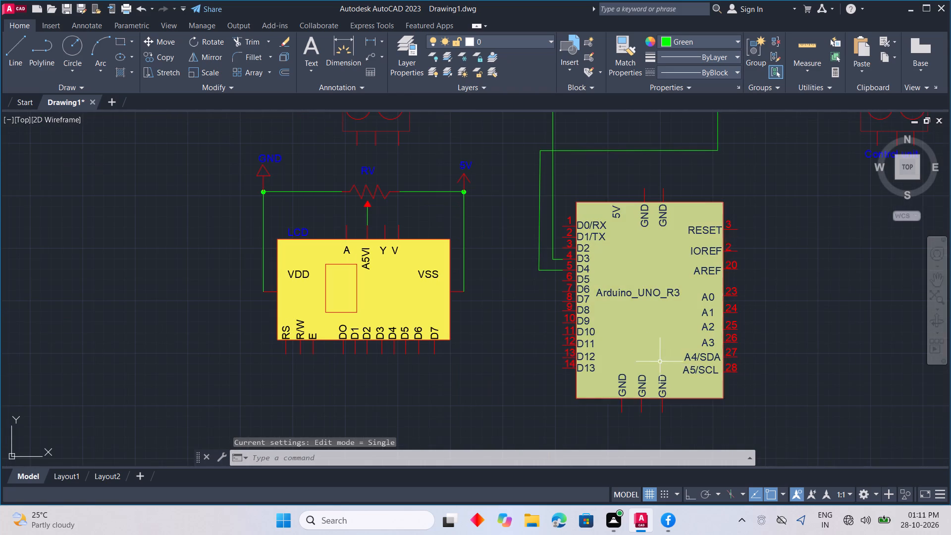
middle_click_drag(643, 358, 669, 375)
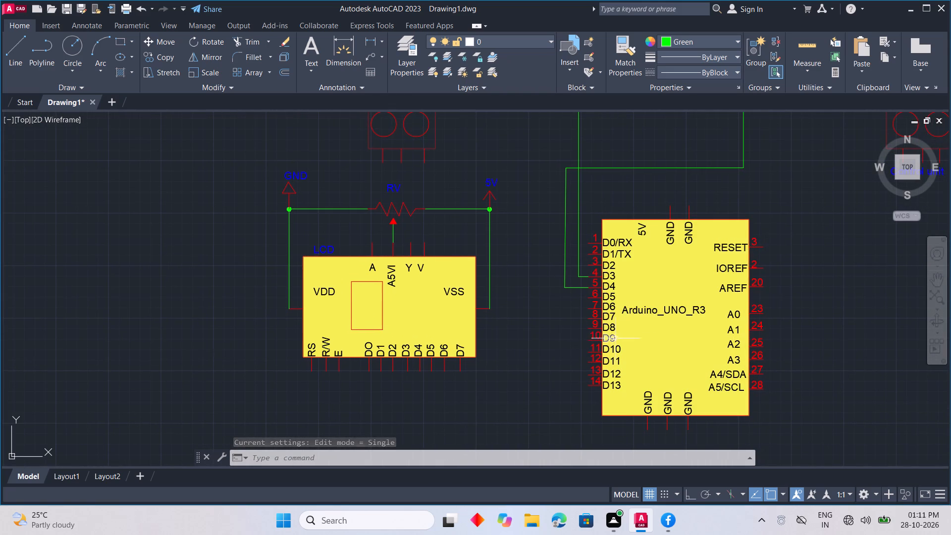
scroll(761, 381, "up", 5)
left_click(735, 399)
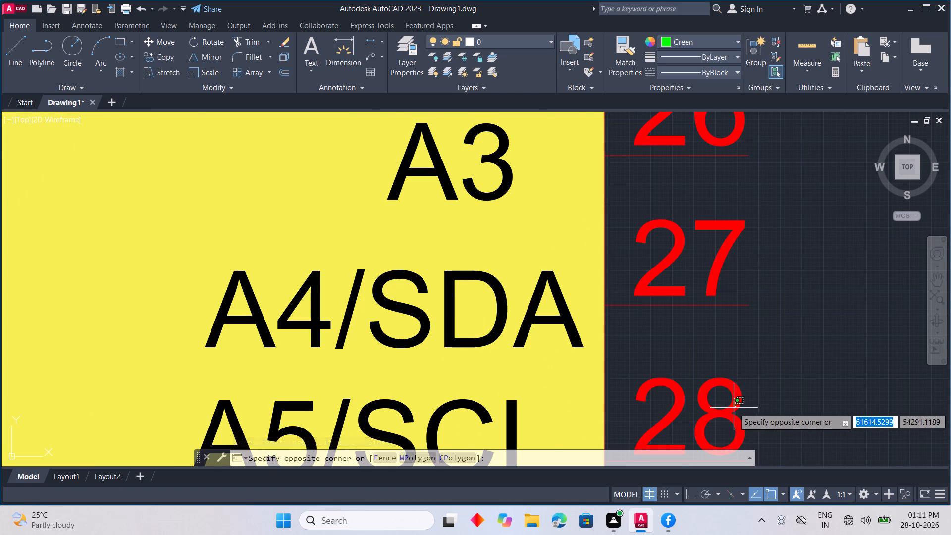
scroll(734, 408, "down", 3)
left_click(724, 407)
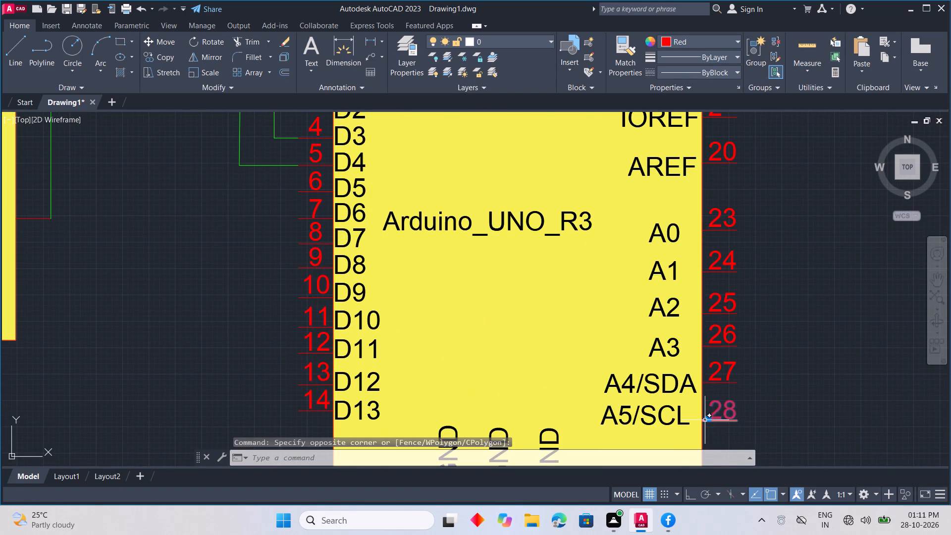
left_click(705, 420)
scroll(709, 414, "up", 3)
key("Escape")
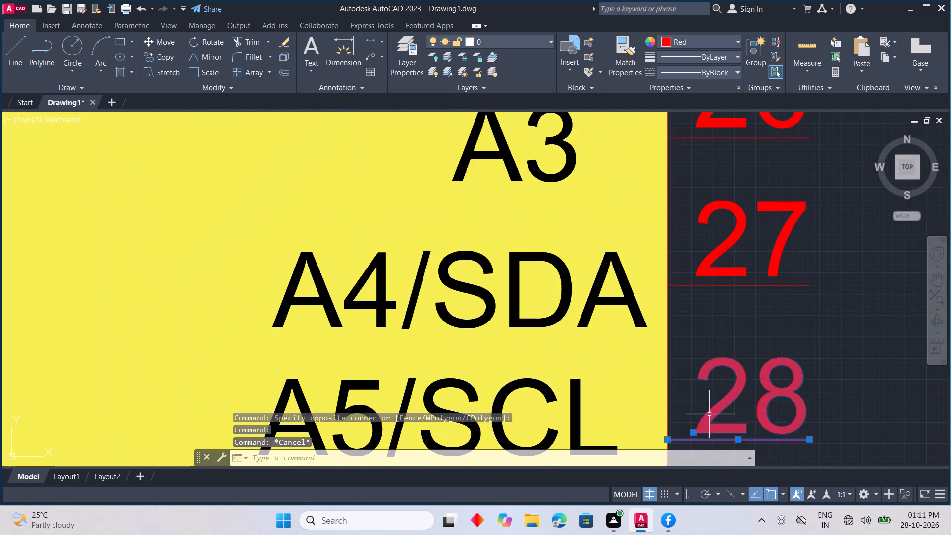
left_click(711, 412)
left_click(696, 431)
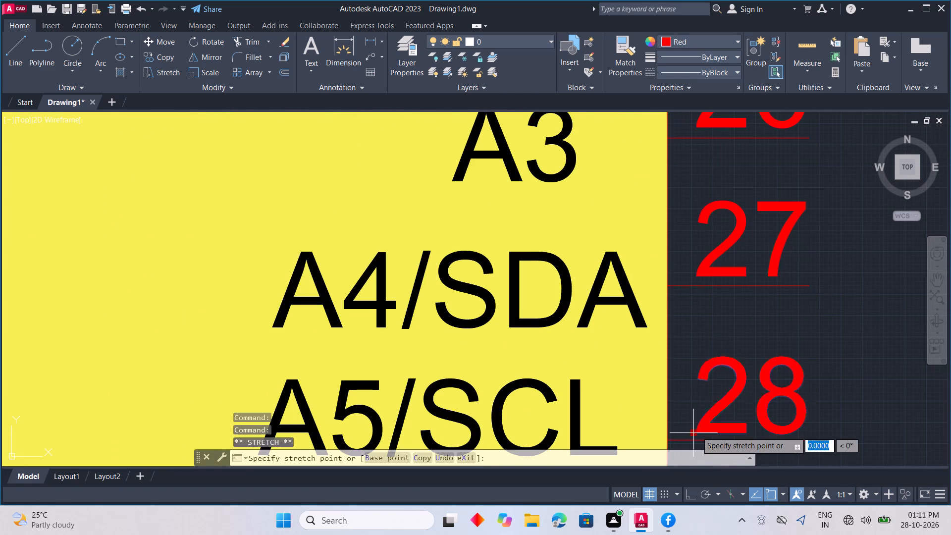
left_click(690, 413)
key("Escape")
Review the whole circuit diagram, including the relays, LCD block and numbered Arduino pins.
scroll(743, 402, "down", 6)
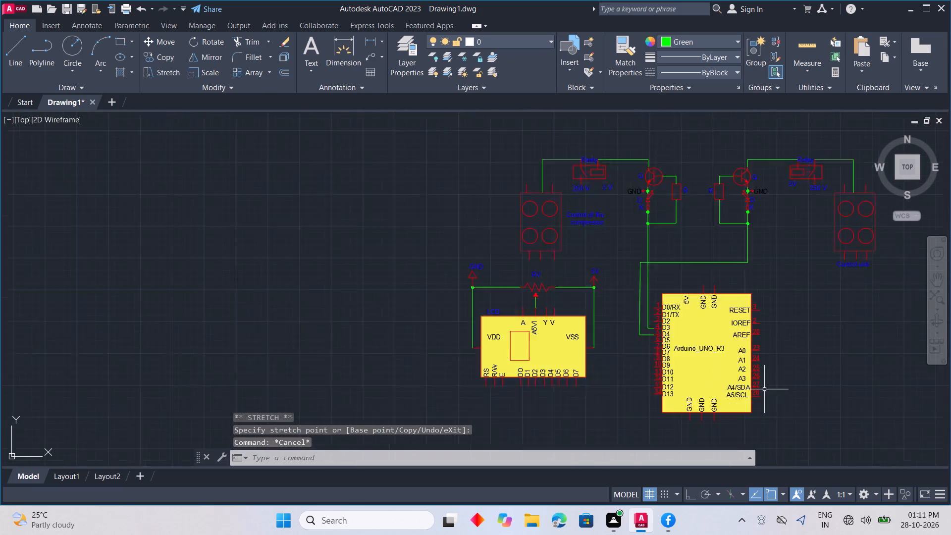
scroll(764, 389, "down", 1)
scroll(772, 390, "up", 2)
middle_click_drag(772, 390, 761, 447)
scroll(763, 439, "down", 1)
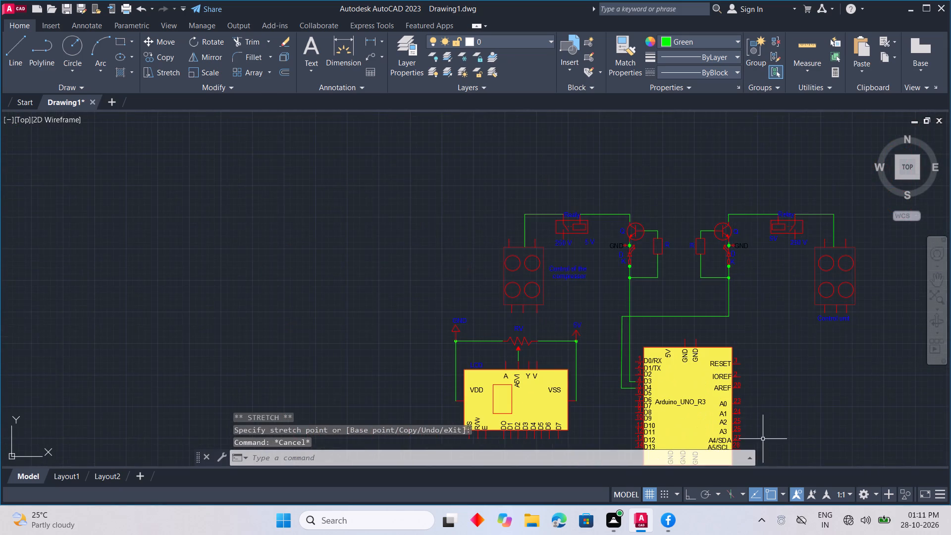
middle_click_drag(765, 435, 741, 348)
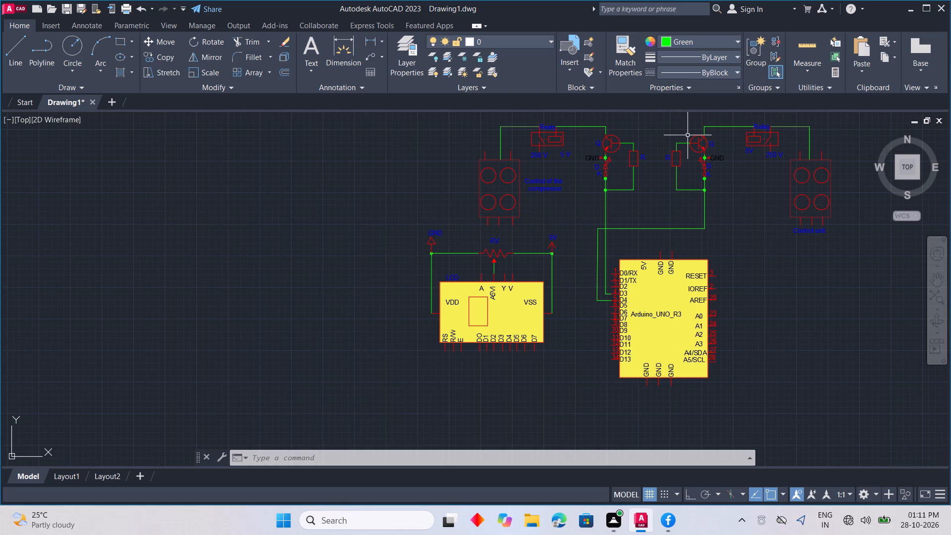
scroll(714, 186, "down", 1)
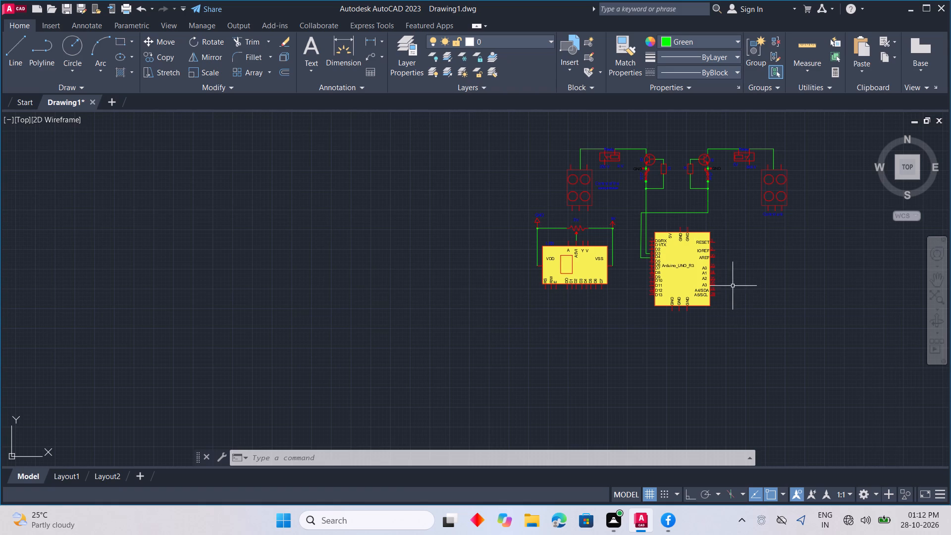
middle_click_drag(746, 263, 637, 277)
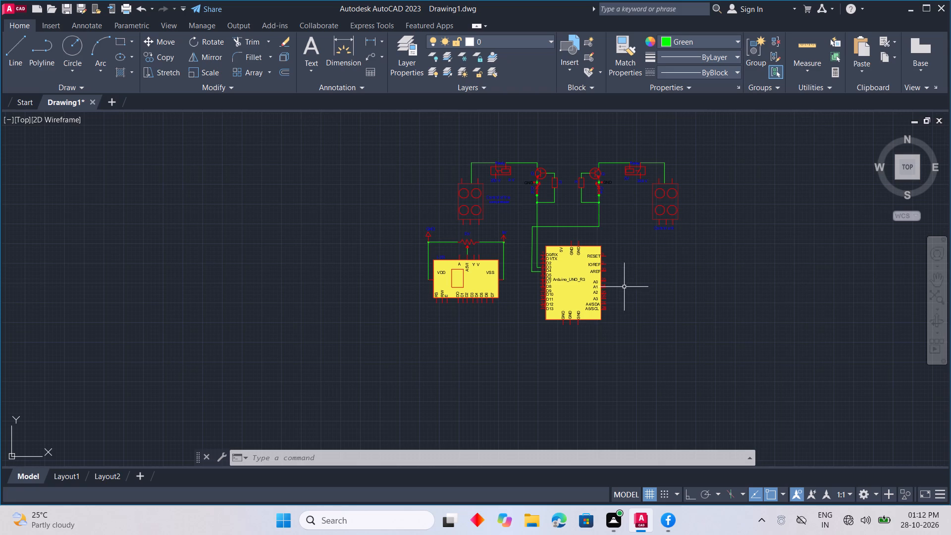
Open DesignCenter to access the library of sample blocks.
key("ctrl+2")
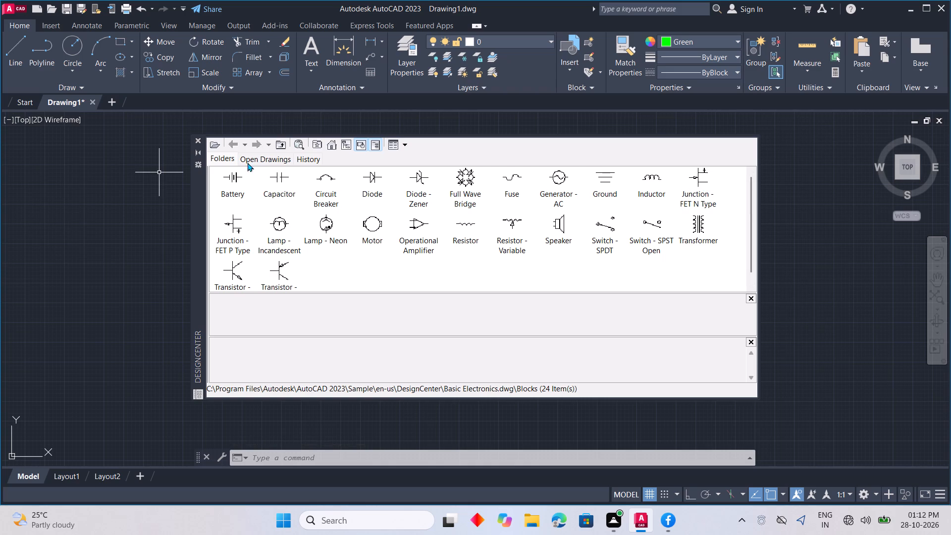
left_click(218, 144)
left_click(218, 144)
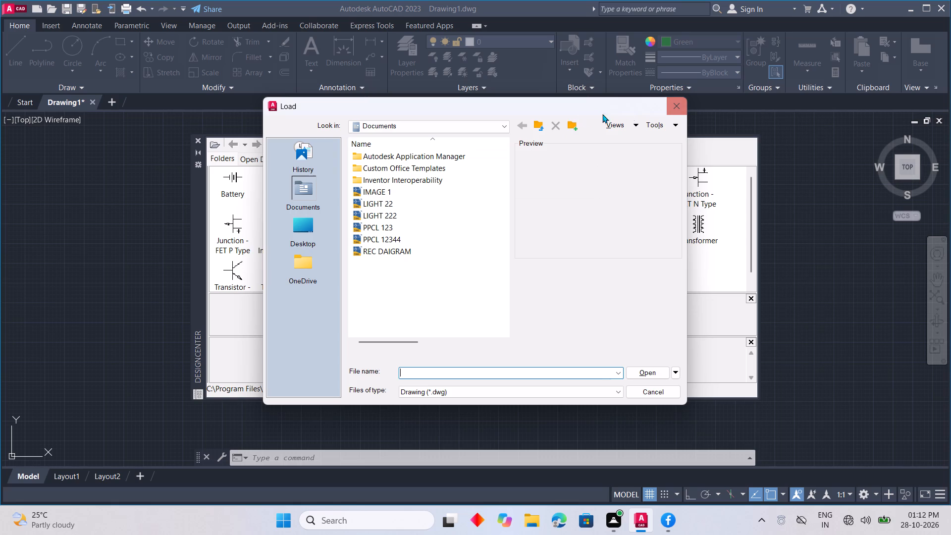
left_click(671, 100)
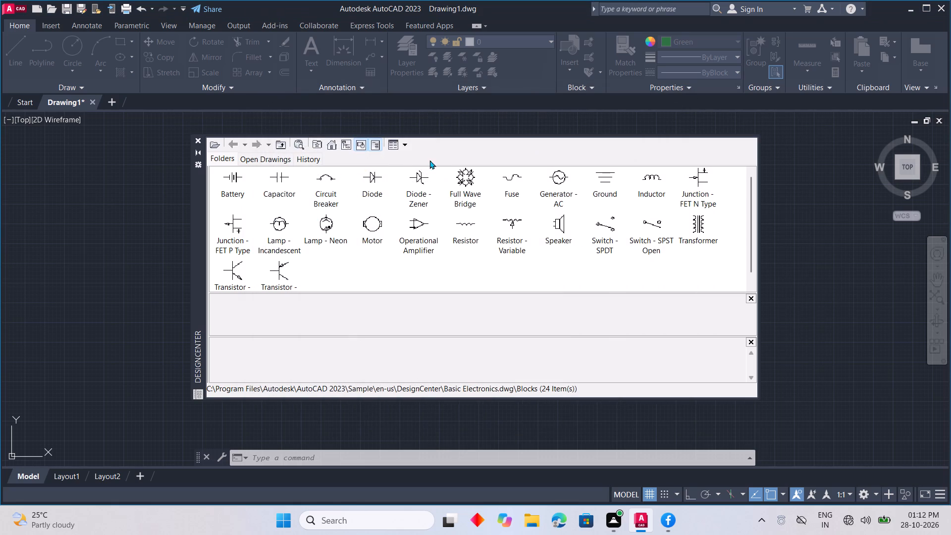
Browse the blocks of Electrical Power.dwg in the en-us DesignCenter sample folder for usable component symbols.
left_click(332, 141)
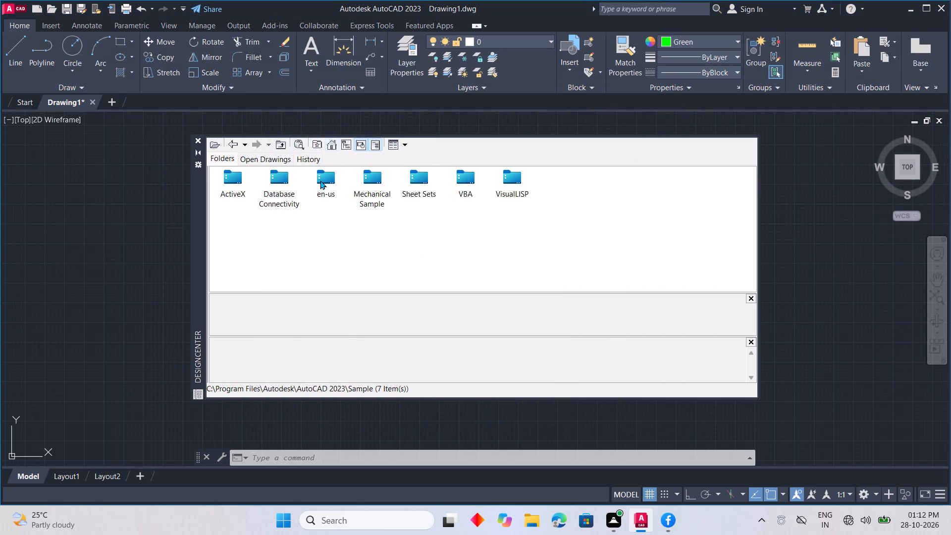
double_click(334, 180)
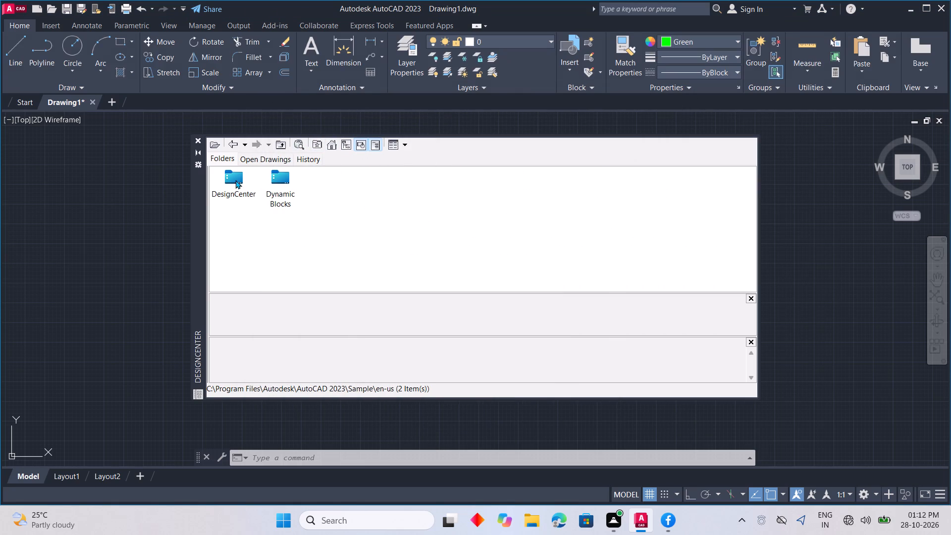
double_click(235, 180)
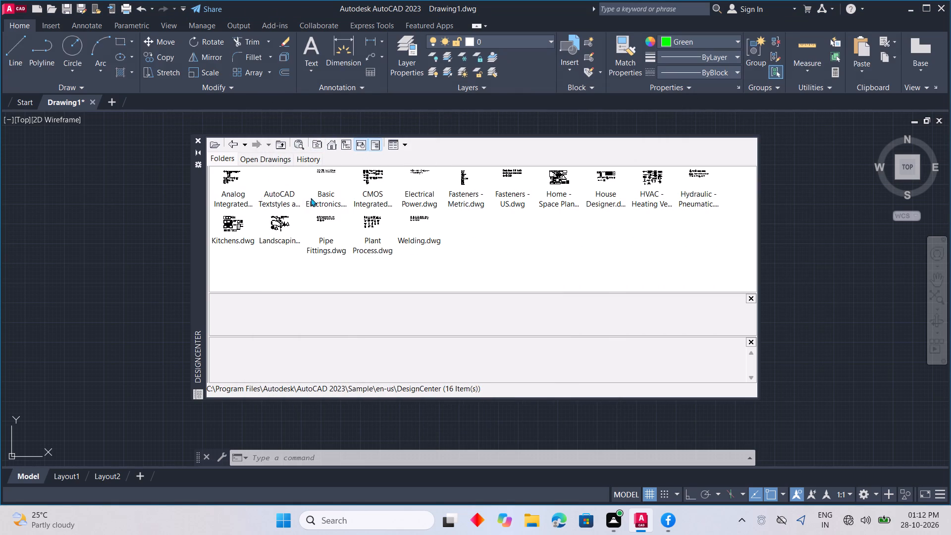
double_click(423, 195)
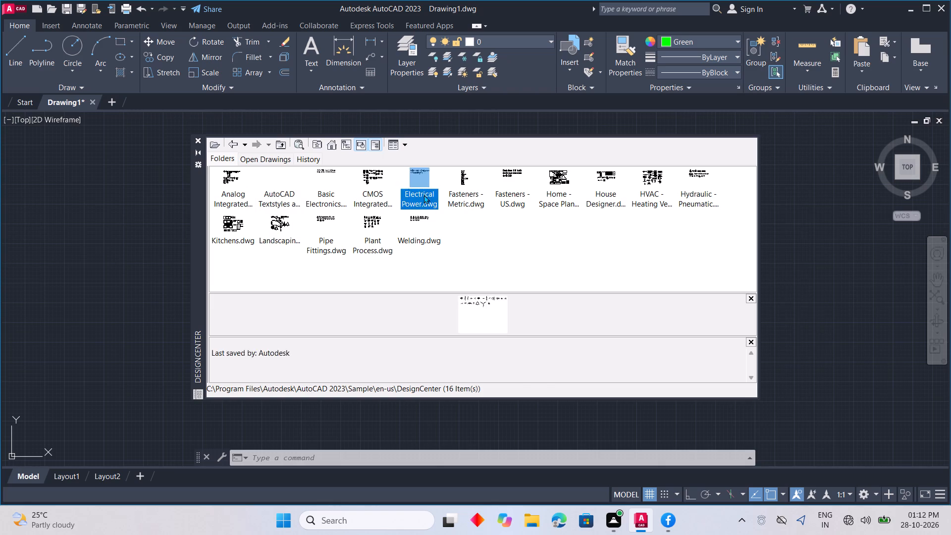
left_click(214, 186)
left_click(218, 185)
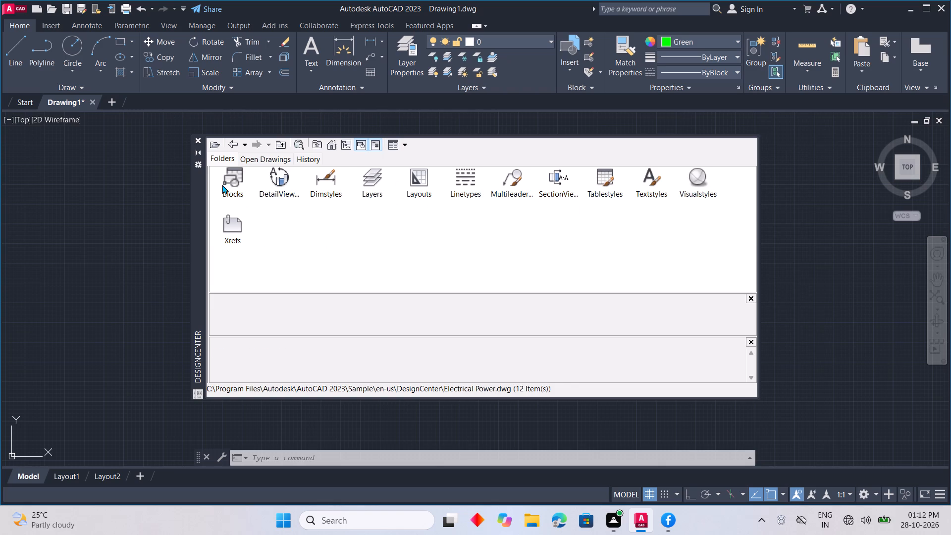
double_click(222, 185)
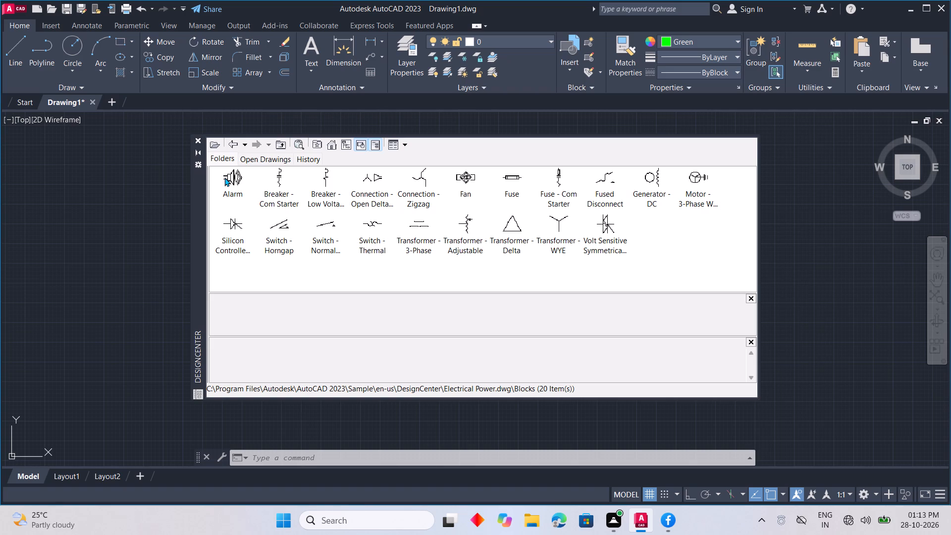
left_click(230, 147)
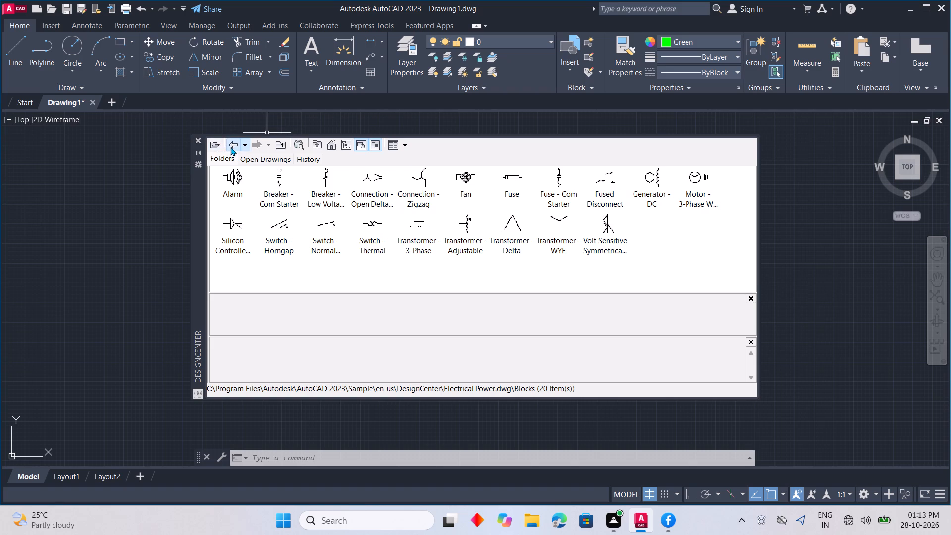
left_click(235, 141)
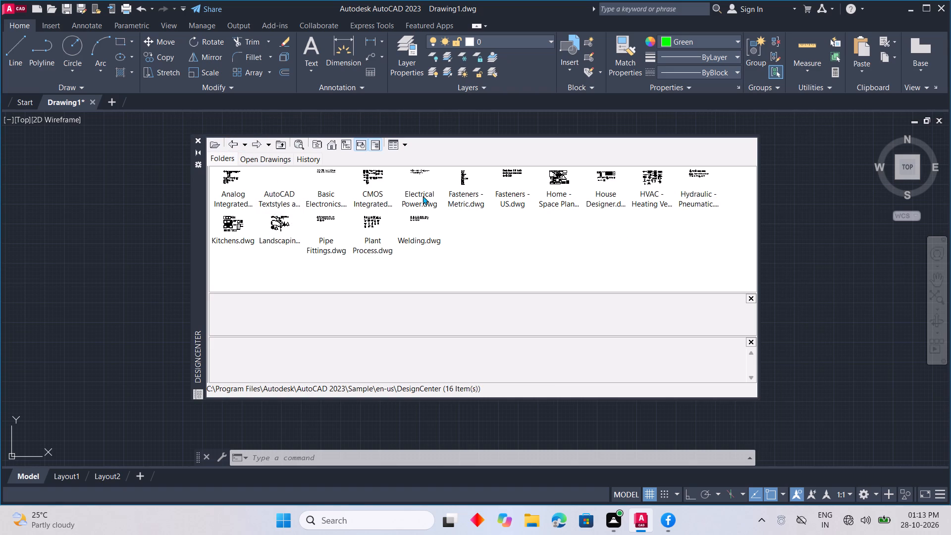
double_click(419, 193)
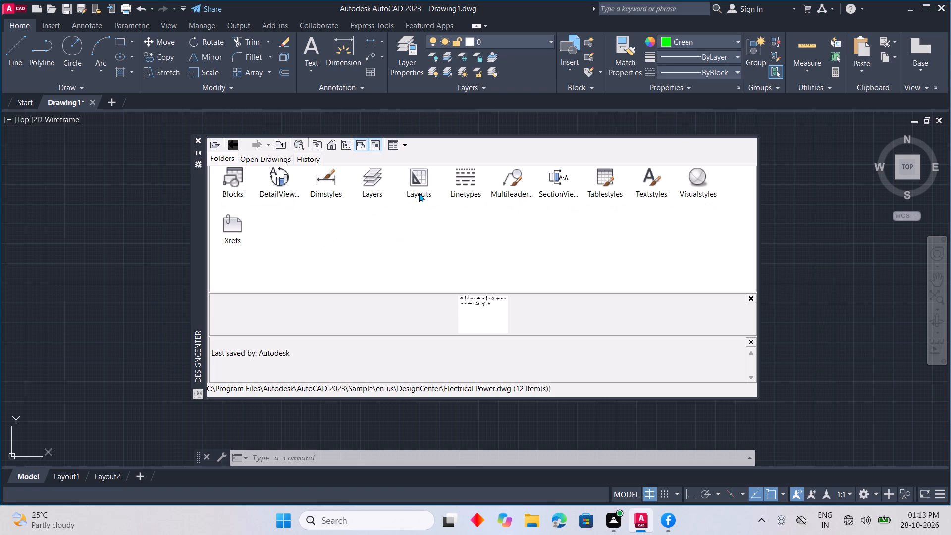
double_click(229, 174)
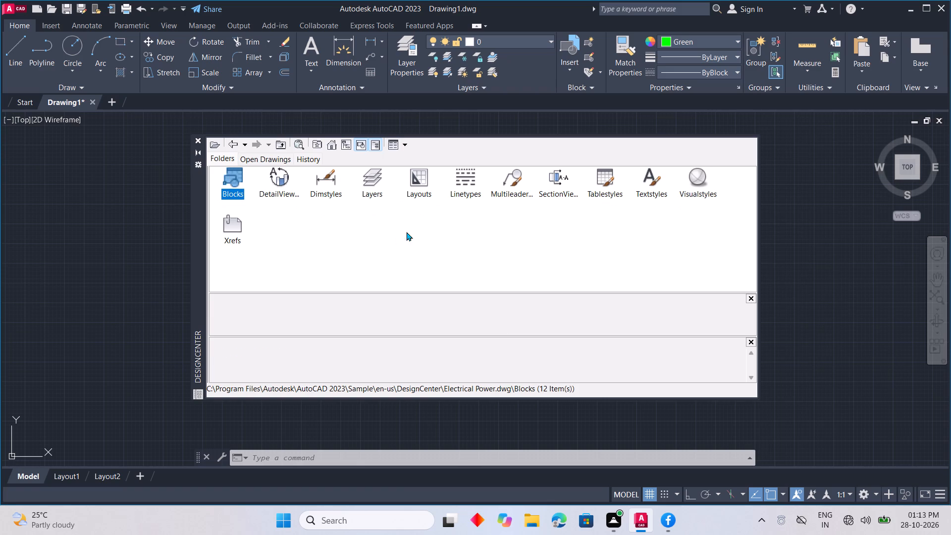
Insert the Inductor block from the Basic Electronics.dwg samples into the empty area right of the circuit.
left_click(232, 139)
left_click(231, 144)
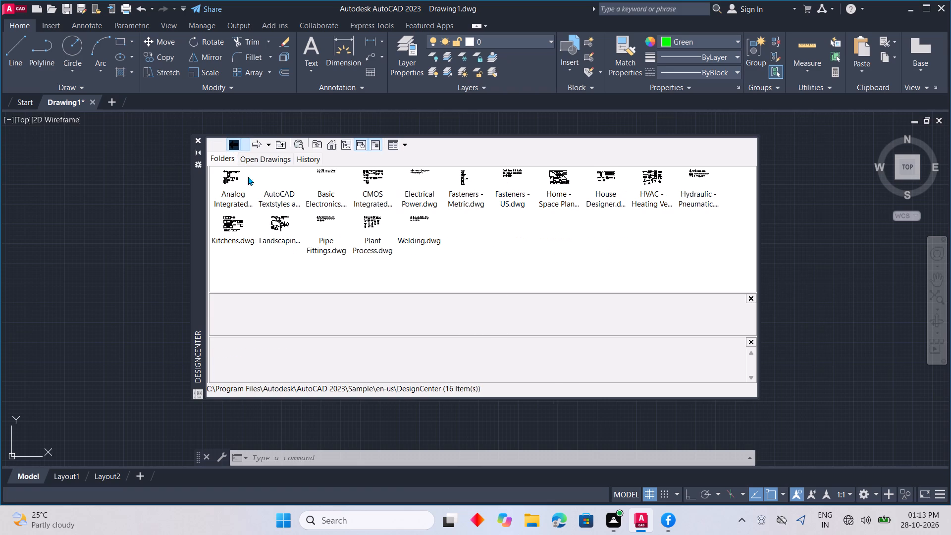
double_click(323, 196)
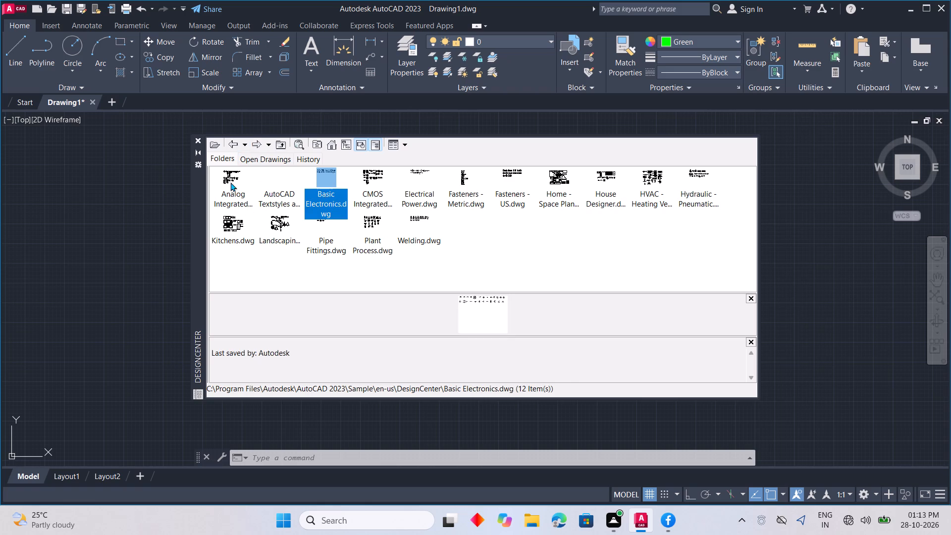
double_click(230, 181)
scroll(225, 226, "down", 2)
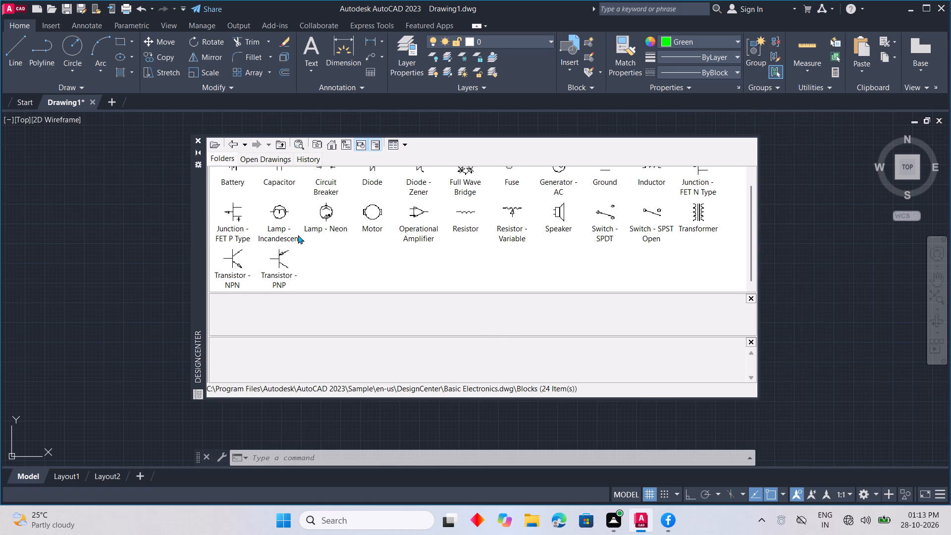
scroll(321, 237, "down", 1)
scroll(418, 236, "up", 1)
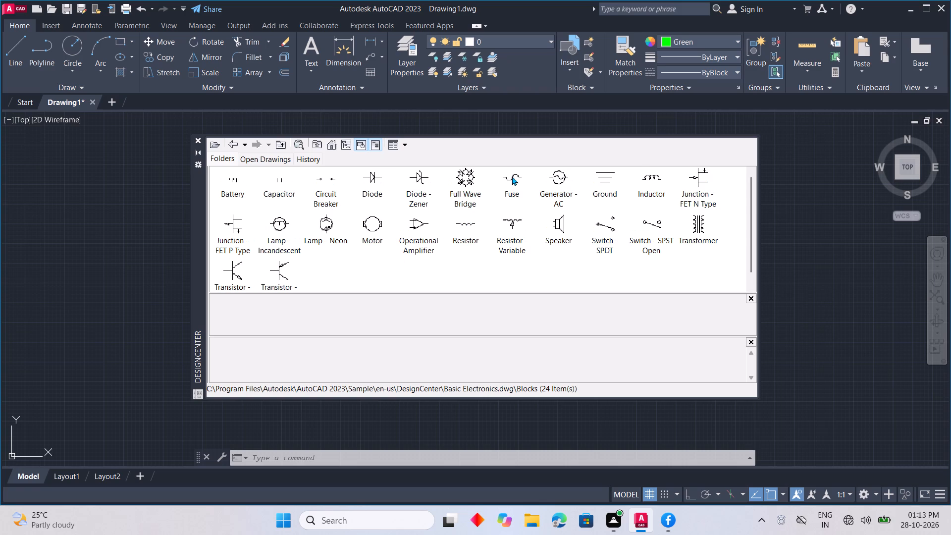
left_click(642, 177)
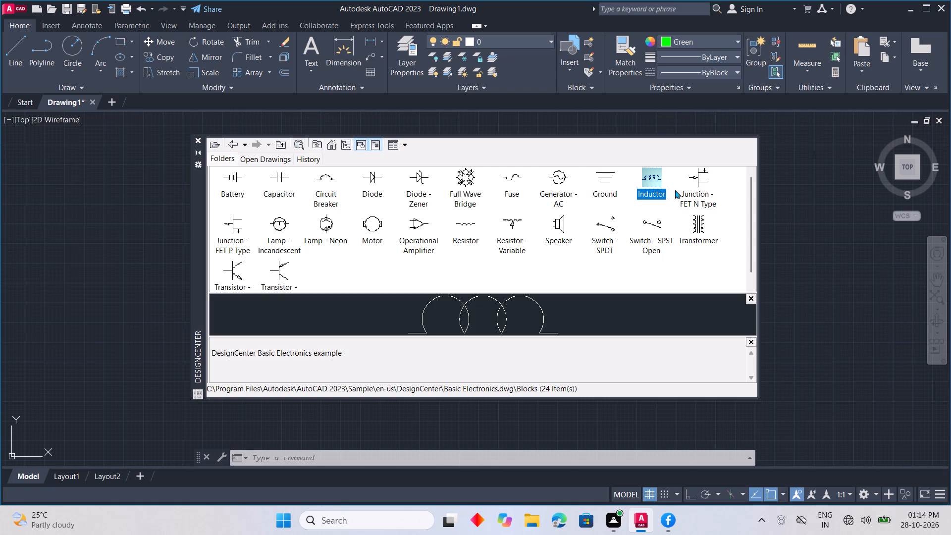
left_click_drag(654, 186, 795, 279)
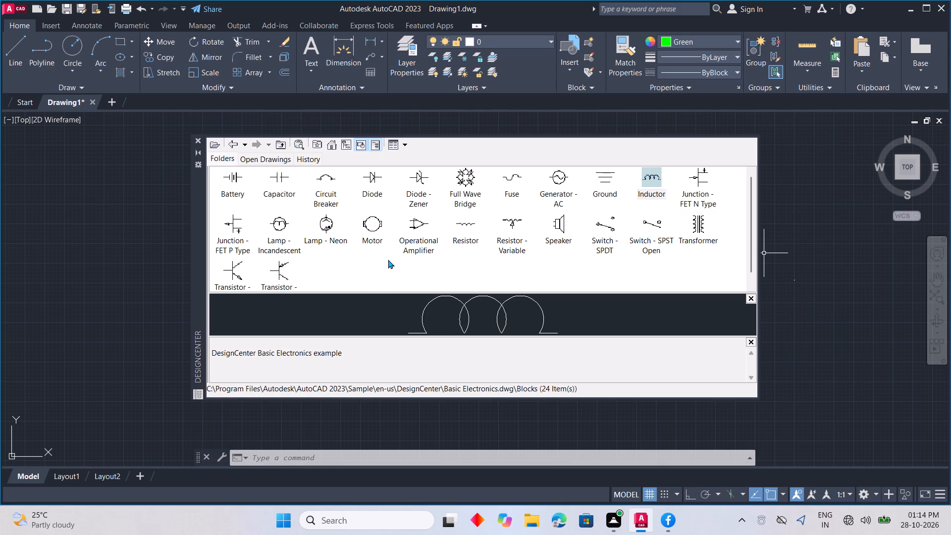
Insert the Capacitor block below the inductor, right of the circuit, and close DesignCenter.
left_click(275, 176)
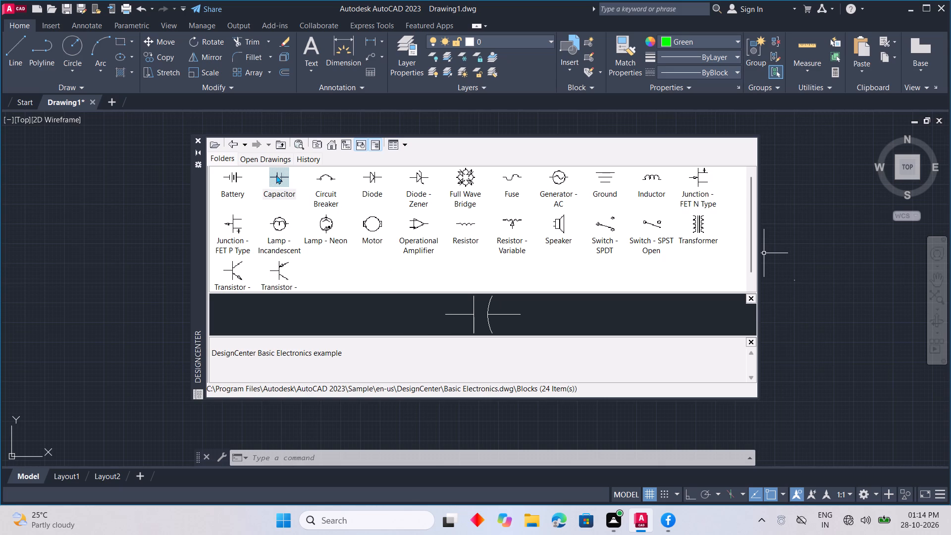
left_click_drag(276, 175, 807, 310)
left_click(199, 142)
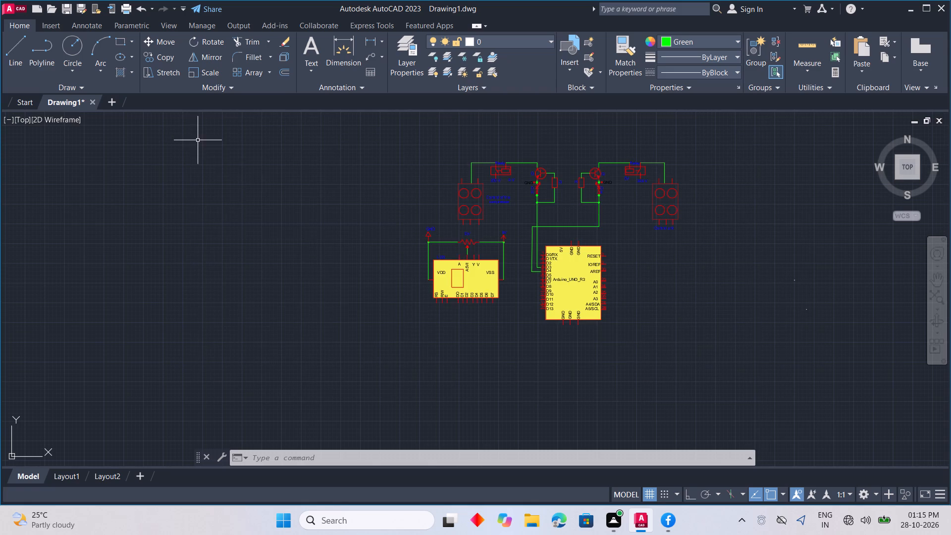
Scale the tiny capacitor block up from its insertion point by a factor of about 2392.
scroll(802, 331, "up", 1)
scroll(815, 281, "up", 3)
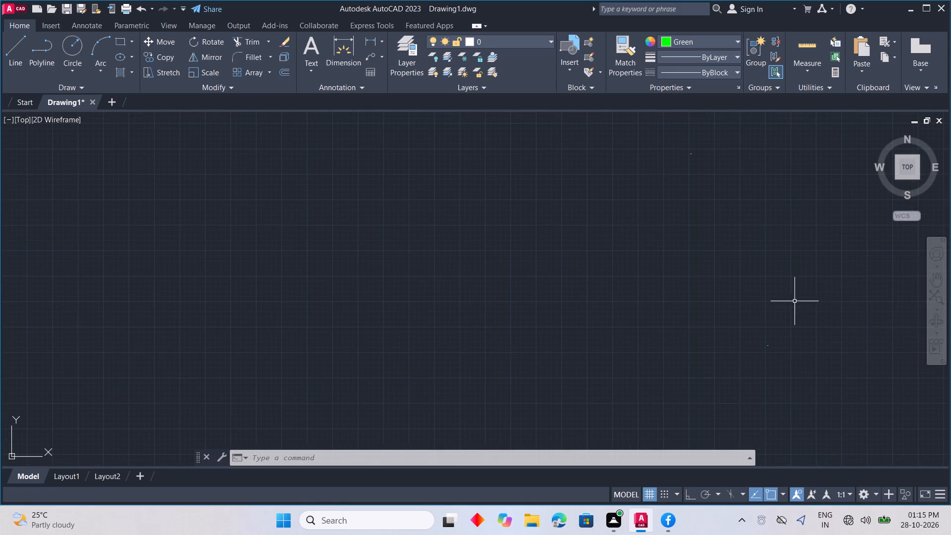
scroll(790, 307, "up", 2)
scroll(728, 404, "up", 2)
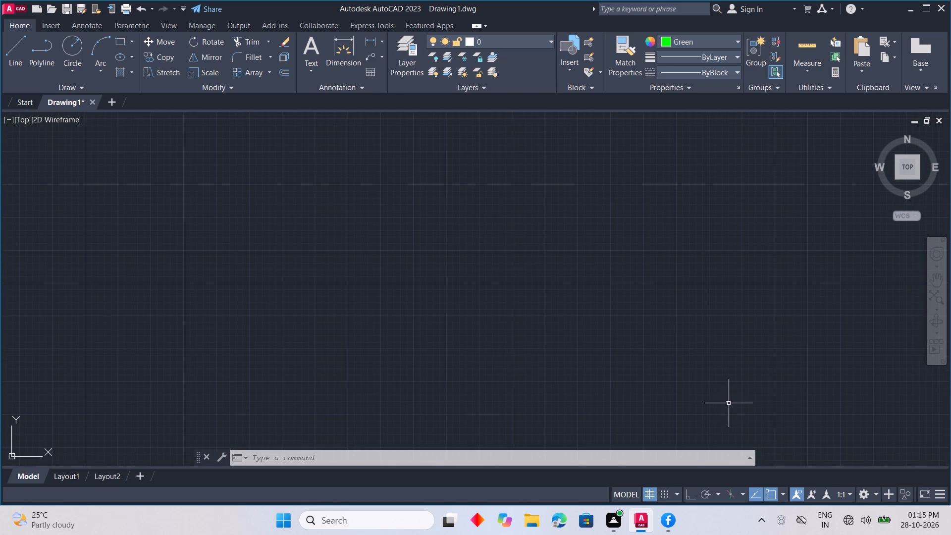
left_click(727, 401)
right_click(740, 397)
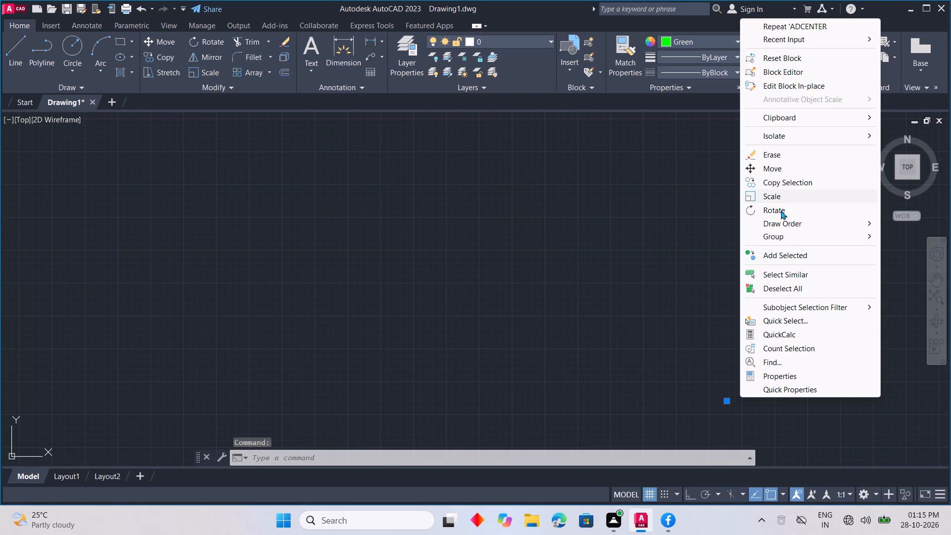
left_click(782, 197)
left_click_drag(730, 403, 726, 393)
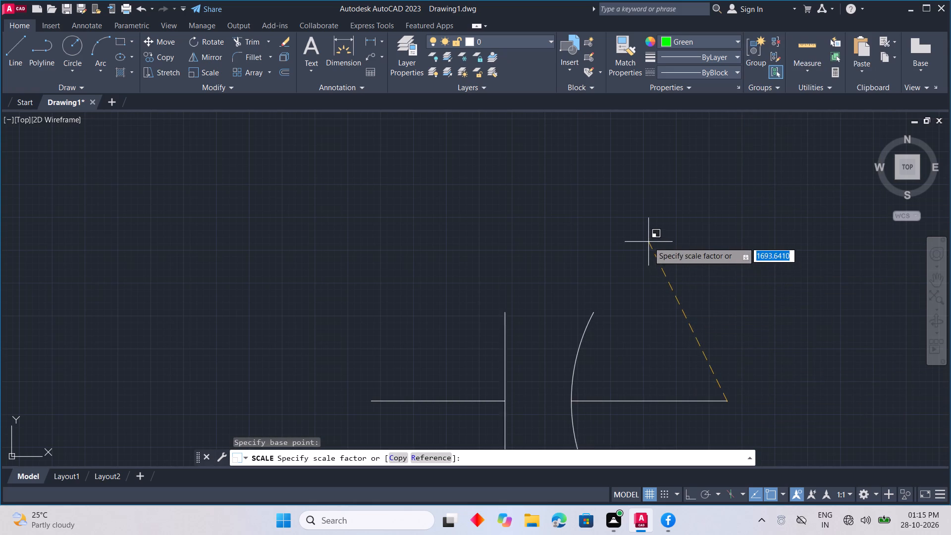
scroll(648, 239, "down", 2)
middle_click_drag(663, 274, 664, 275)
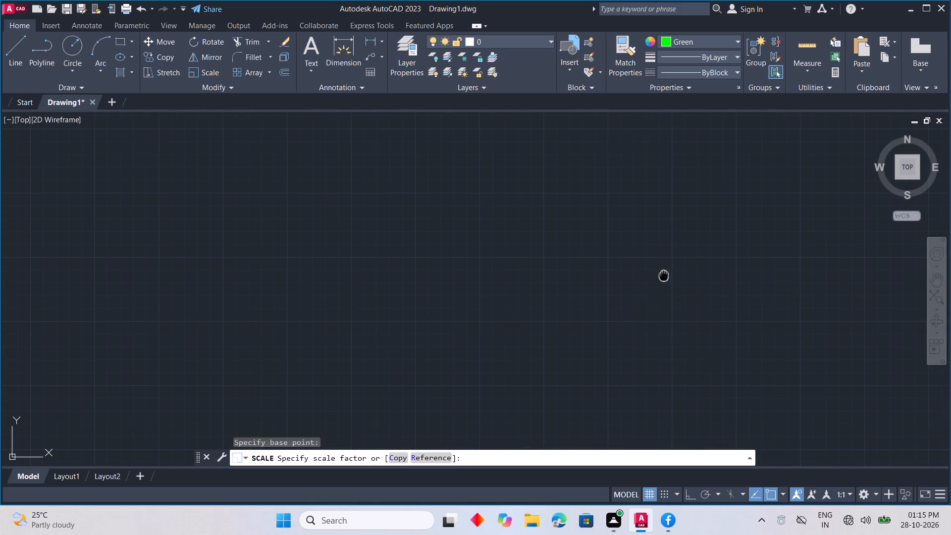
middle_click_drag(664, 275, 725, 282)
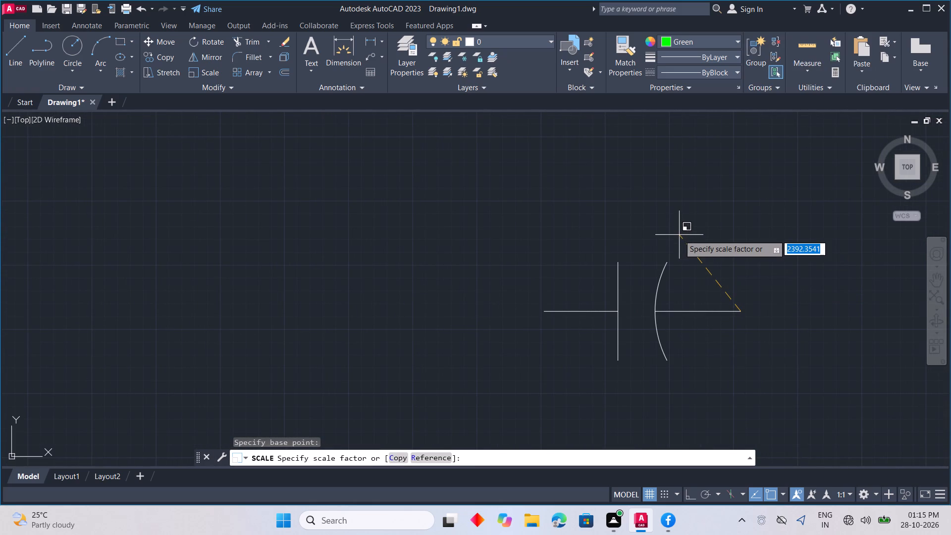
left_click(679, 235)
Scale the tiny inductor block up from its insertion point by a factor of about 14775.
scroll(742, 288, "down", 3)
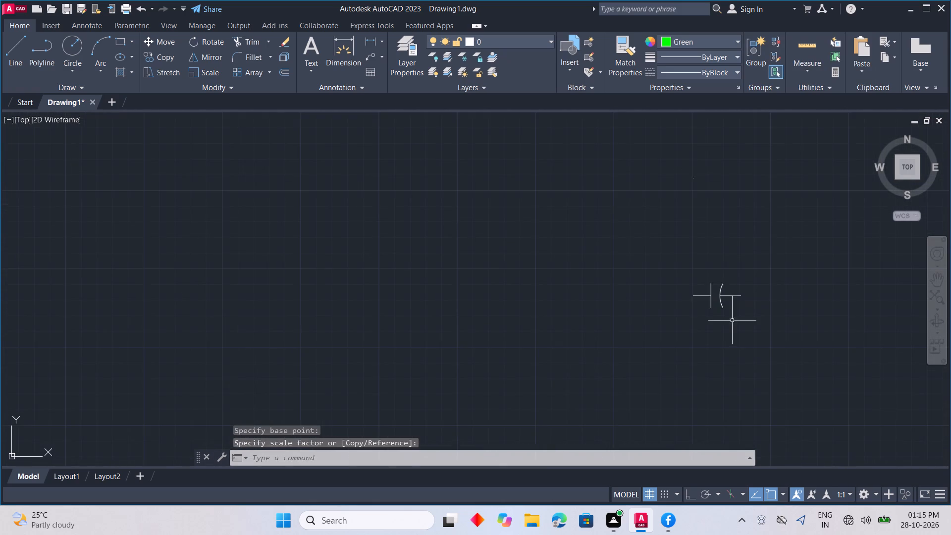
scroll(728, 332, "down", 2)
left_click(713, 273)
right_click(713, 276)
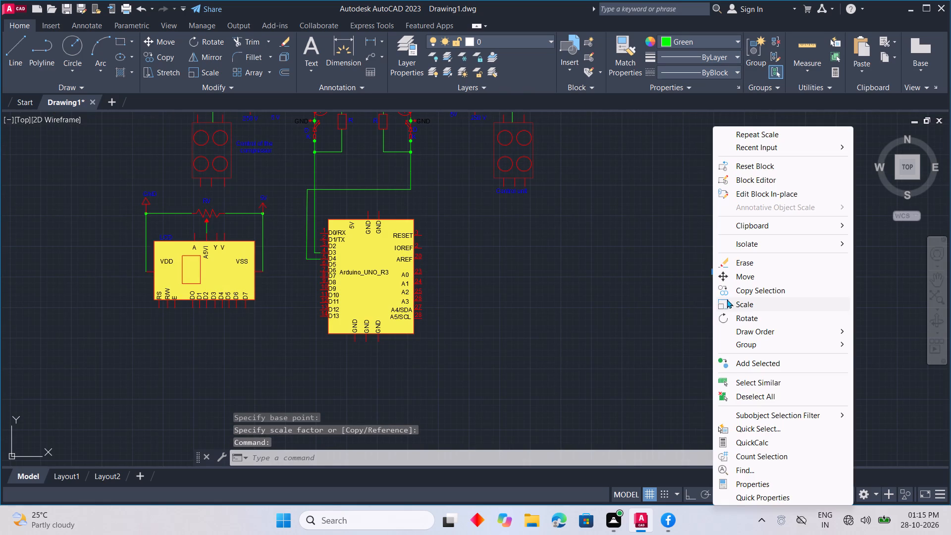
left_click(737, 303)
left_click(715, 272)
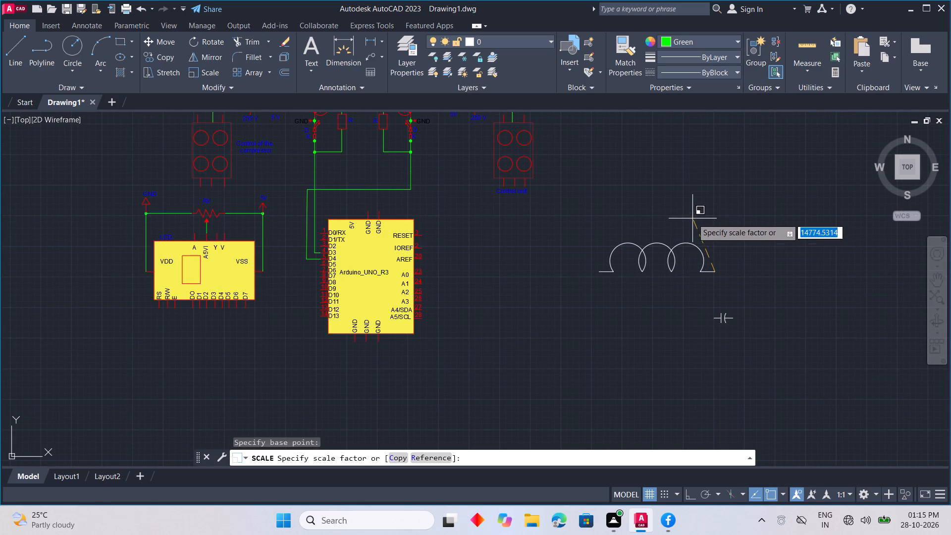
left_click(692, 218)
Move the inductor and capacitor together up and to the right, farther away from the Arduino circuit.
scroll(626, 281, "down", 2)
middle_click_drag(624, 282, 672, 323)
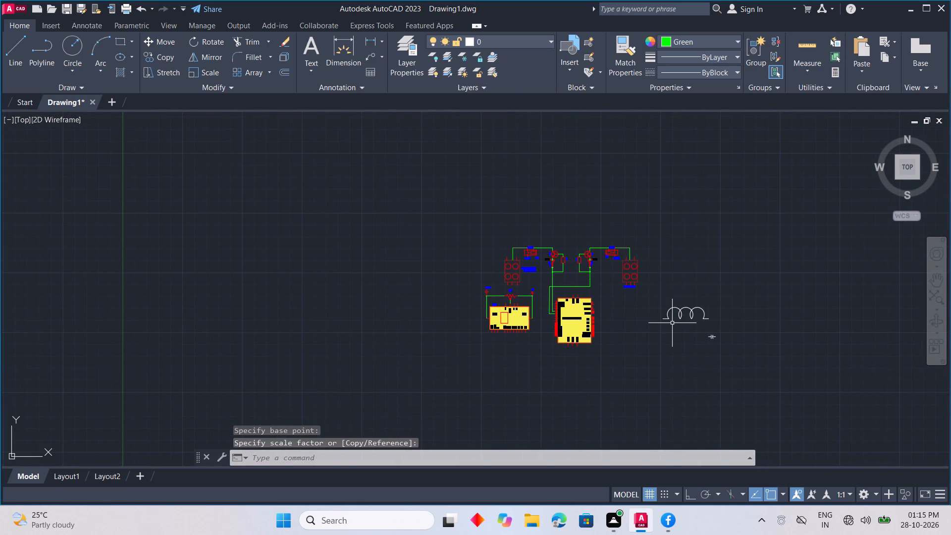
left_click(664, 292)
left_click(742, 382)
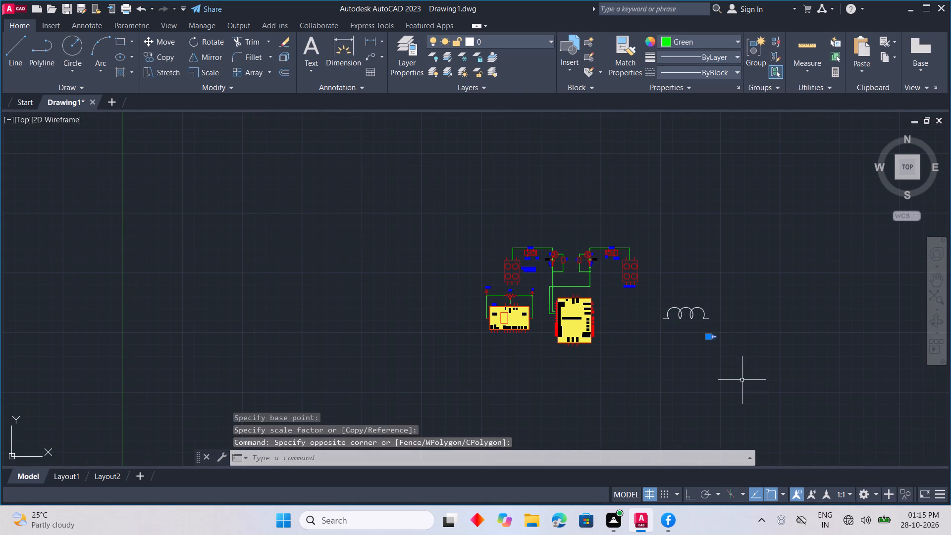
key("Escape")
left_click_drag(736, 361, 708, 332)
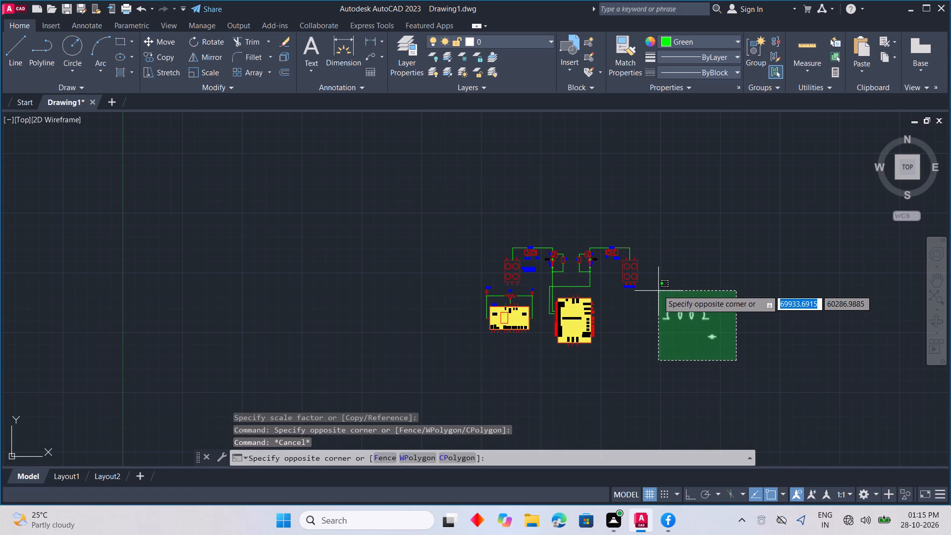
left_click(654, 285)
right_click(704, 308)
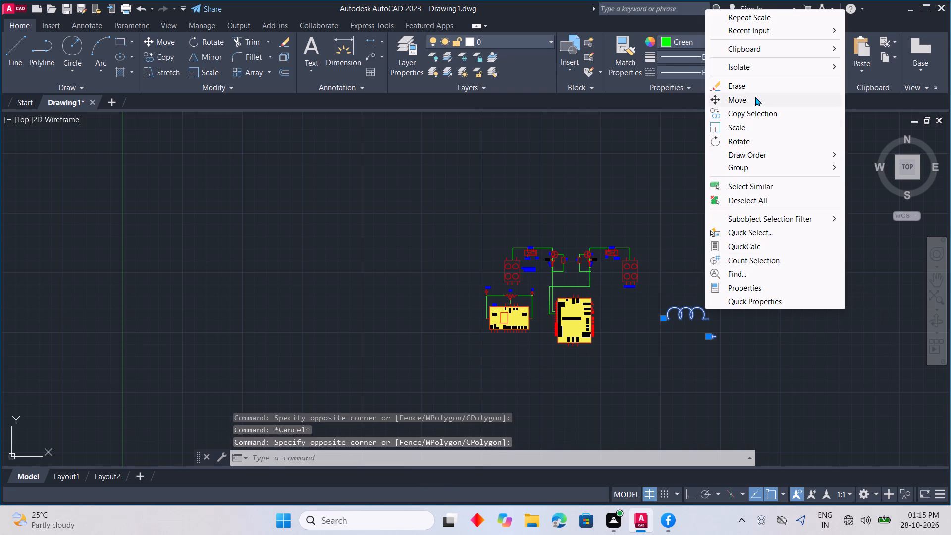
left_click(755, 97)
left_click(700, 317)
left_click(784, 234)
key("Escape")
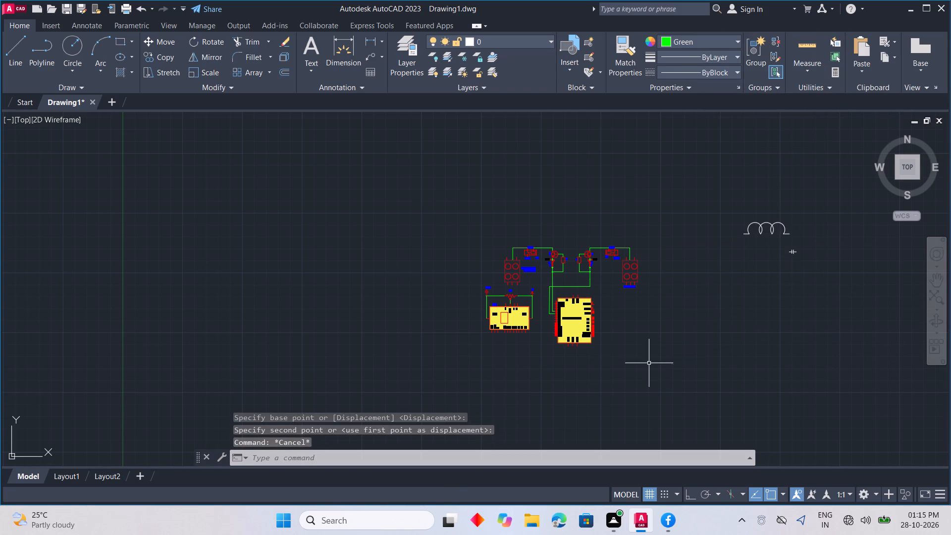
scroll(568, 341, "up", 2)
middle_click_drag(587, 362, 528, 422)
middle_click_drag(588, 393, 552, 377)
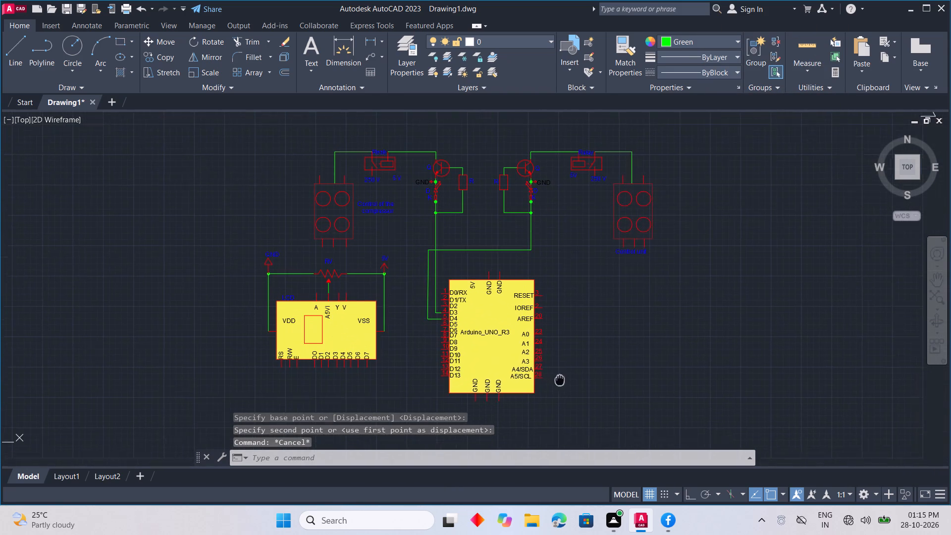
Draw a horizontal green wire outward from the Arduino's A4/SDA pin, with Ortho turned on.
middle_click_drag(552, 377, 506, 363)
scroll(512, 360, "down", 1)
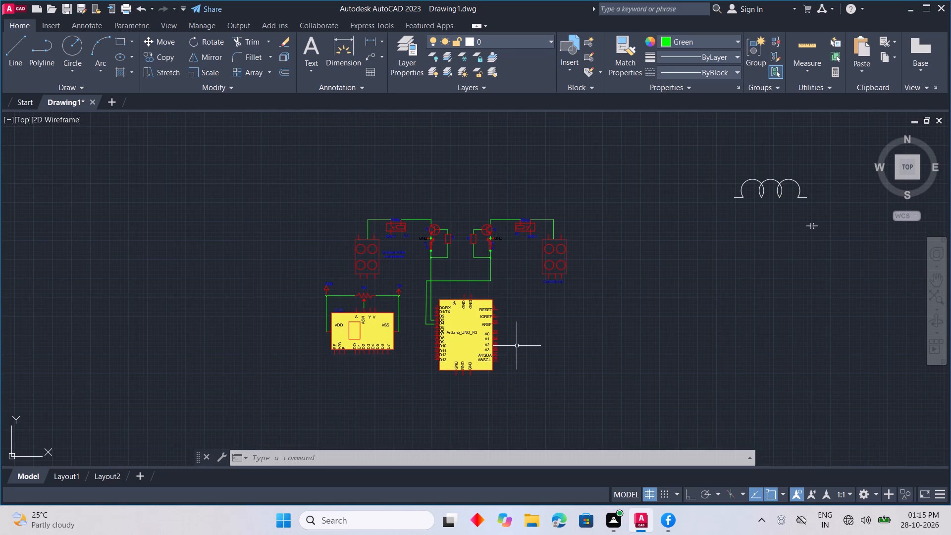
type("L")
key("space")
scroll(514, 341, "up", 1)
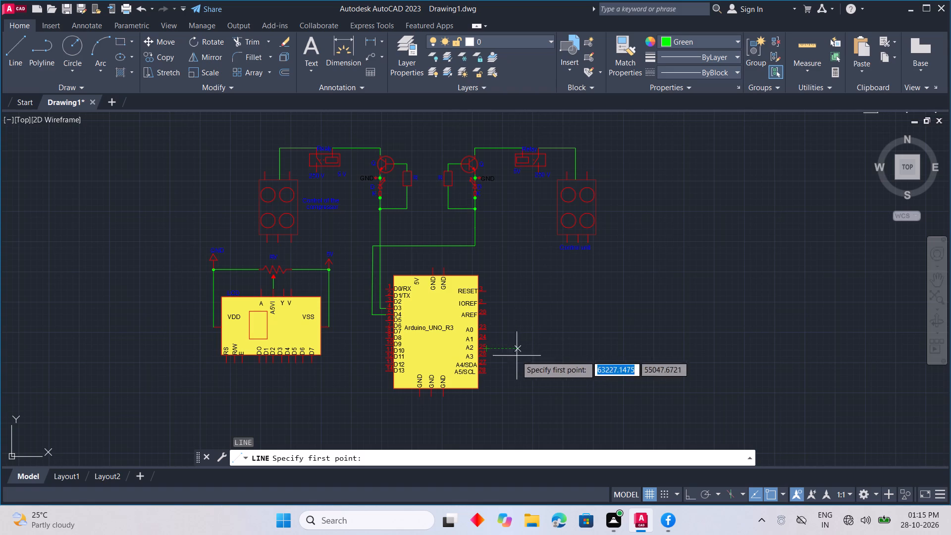
scroll(490, 369, "up", 2)
left_click(475, 361)
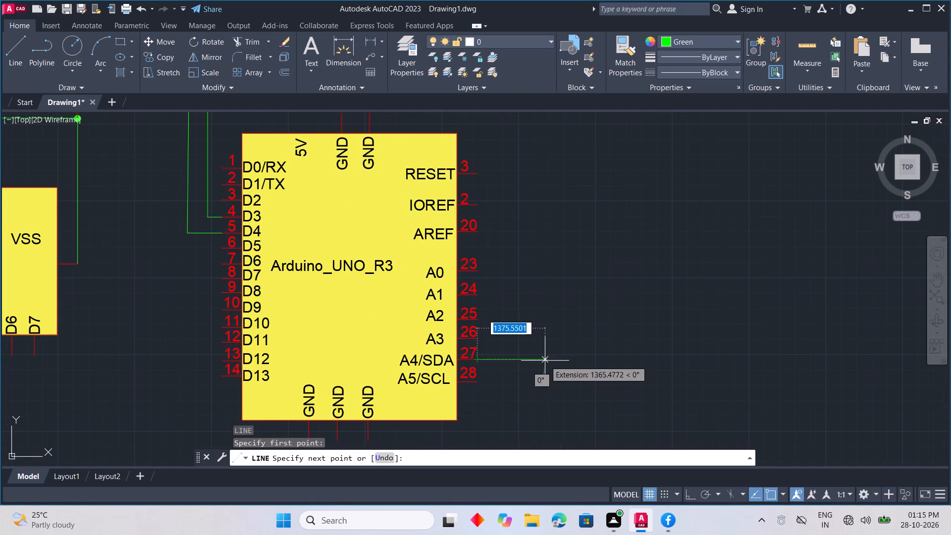
scroll(564, 355, "down", 1)
middle_click_drag(564, 355, 534, 376)
scroll(561, 356, "down", 1)
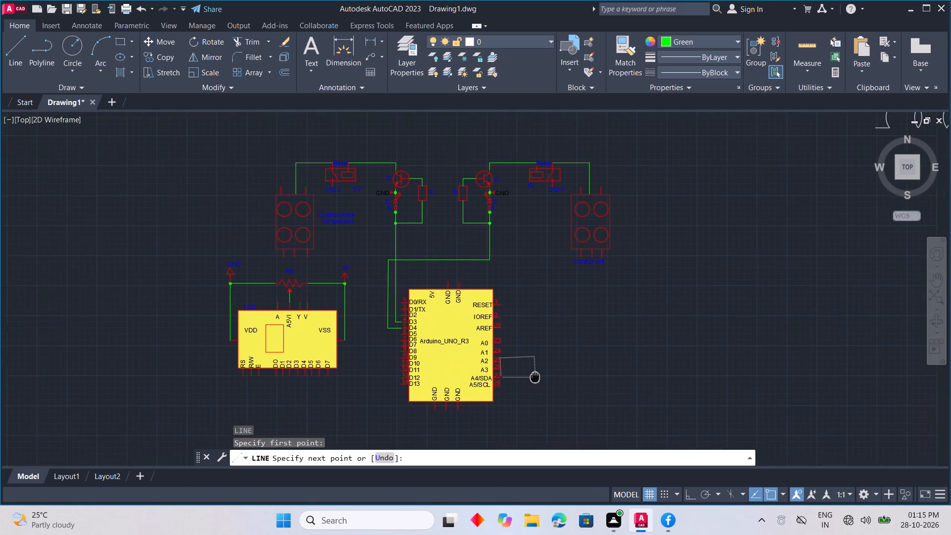
middle_click_drag(534, 376, 531, 378)
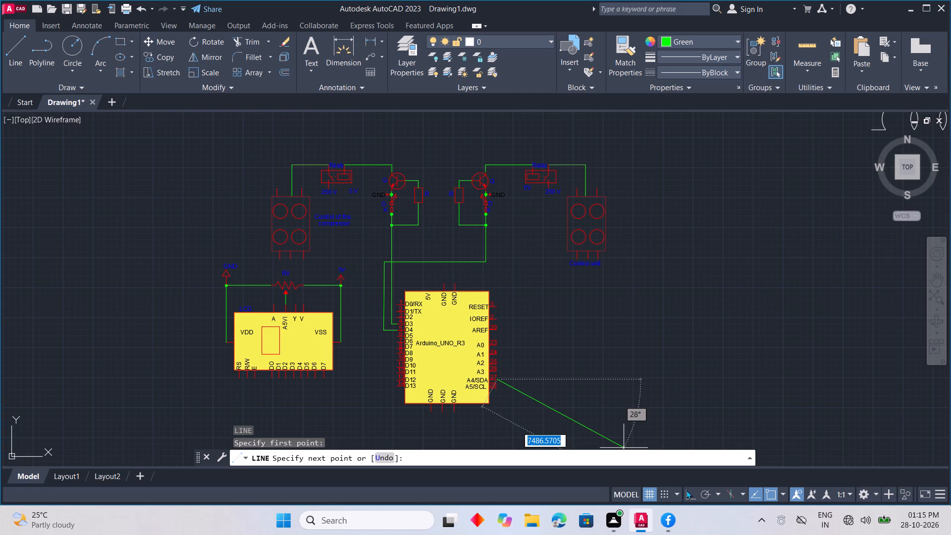
left_click(687, 490)
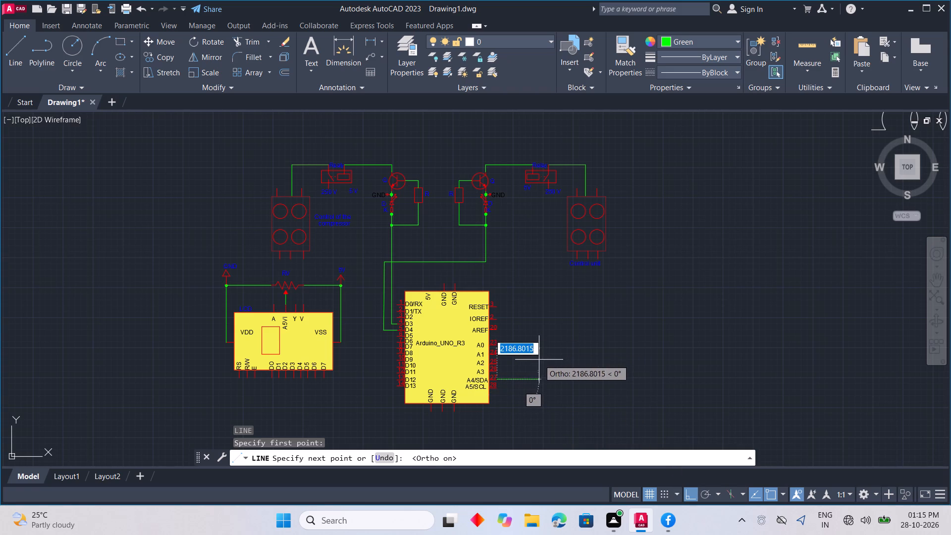
left_click(558, 377)
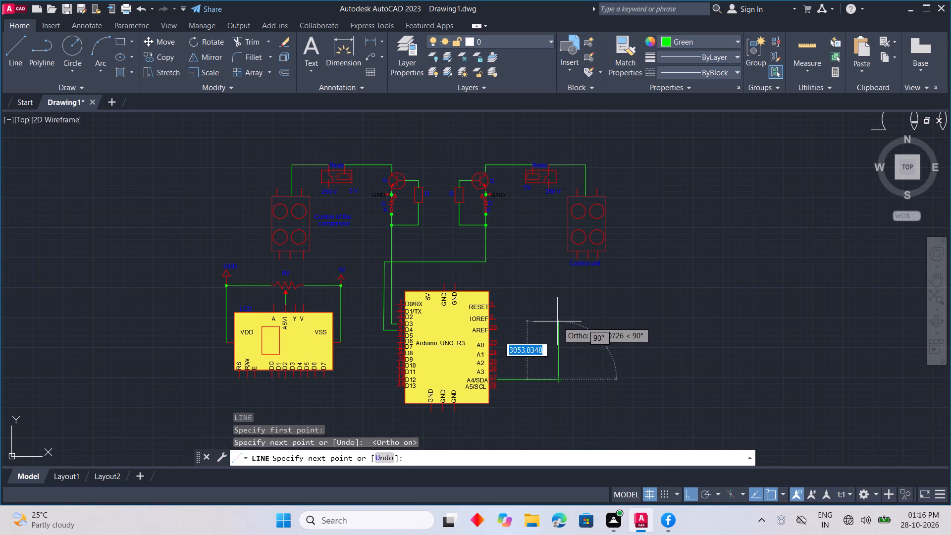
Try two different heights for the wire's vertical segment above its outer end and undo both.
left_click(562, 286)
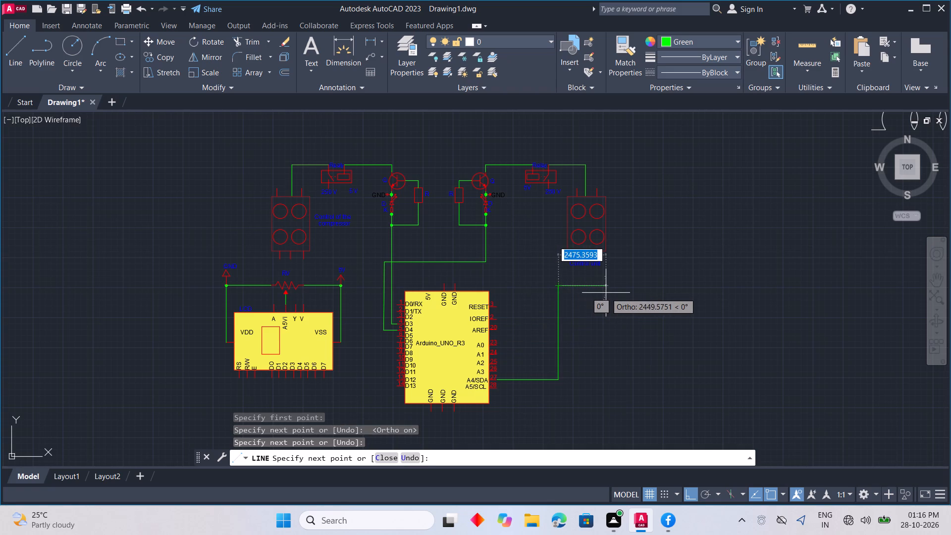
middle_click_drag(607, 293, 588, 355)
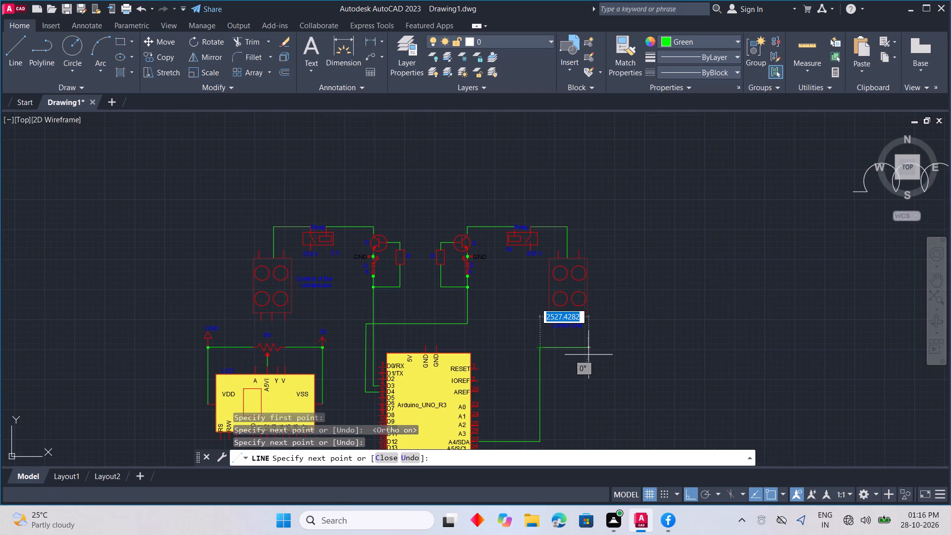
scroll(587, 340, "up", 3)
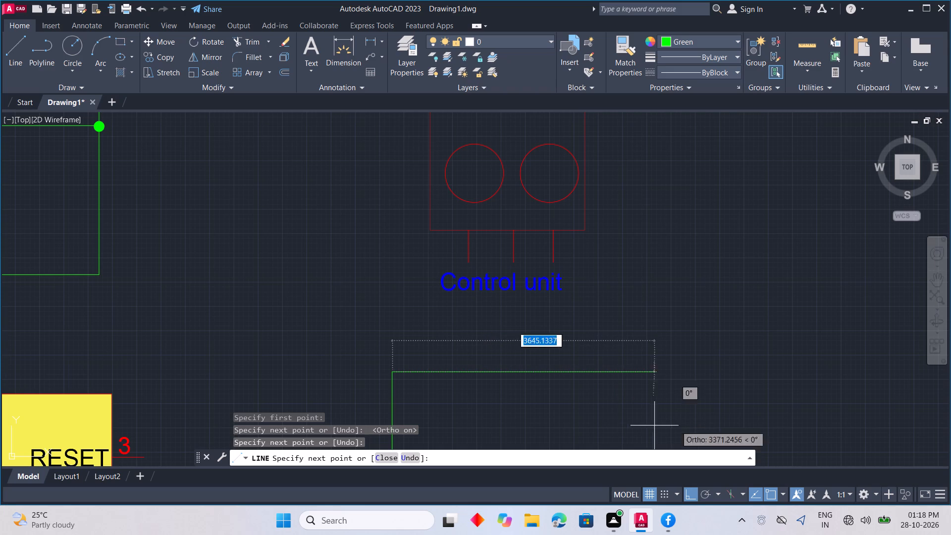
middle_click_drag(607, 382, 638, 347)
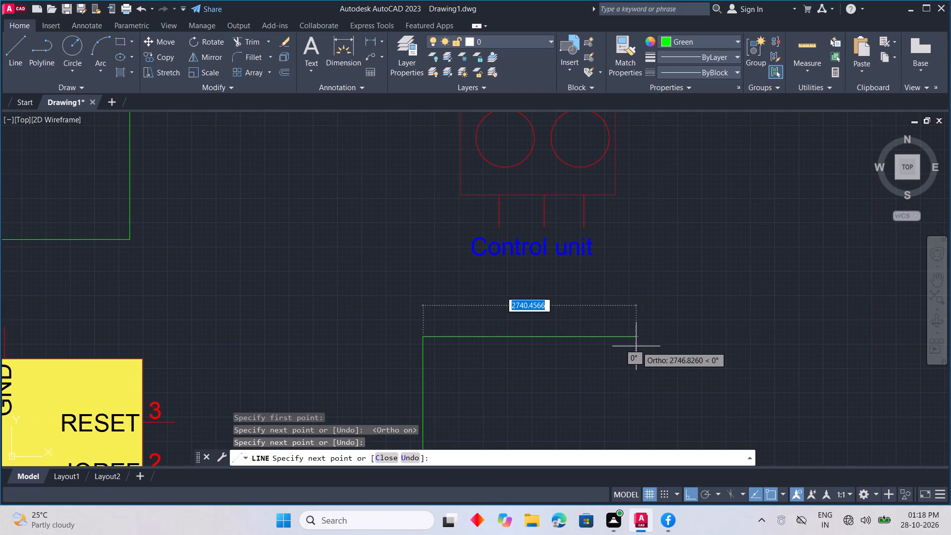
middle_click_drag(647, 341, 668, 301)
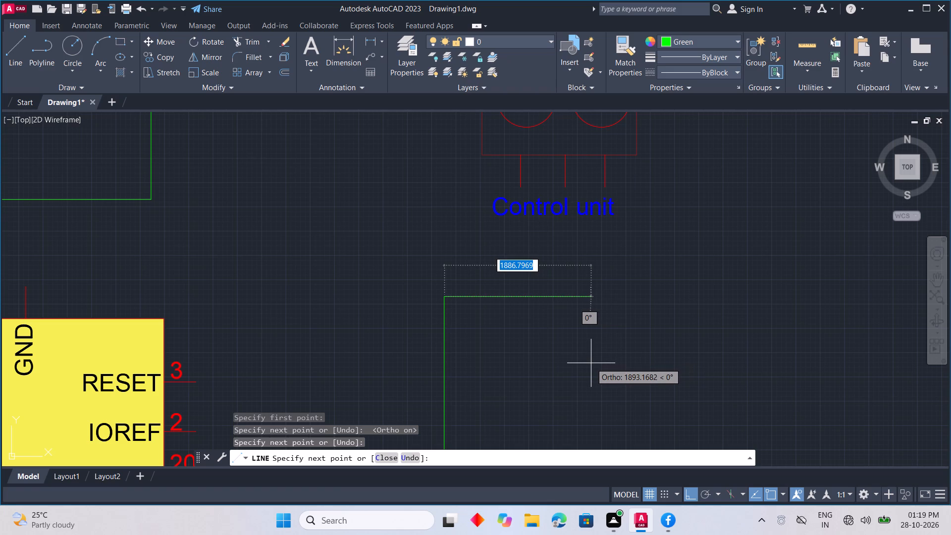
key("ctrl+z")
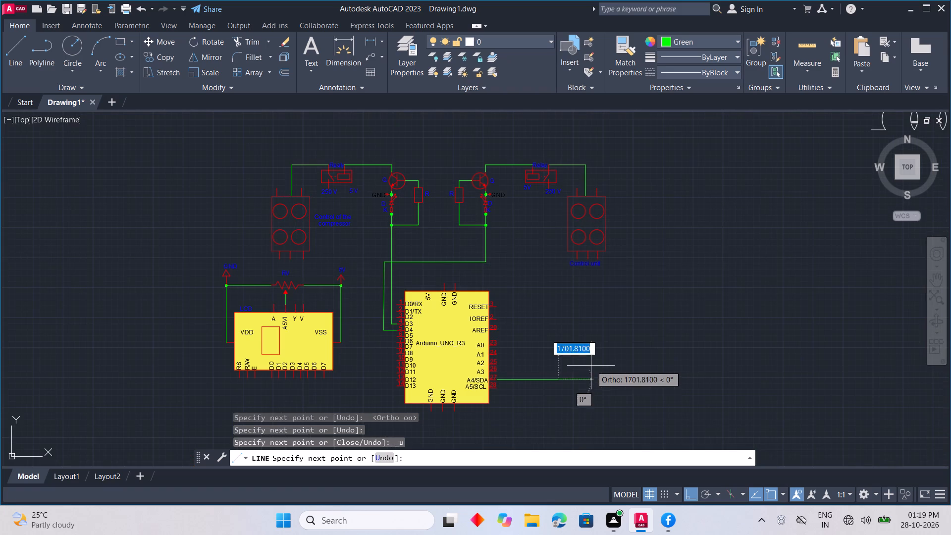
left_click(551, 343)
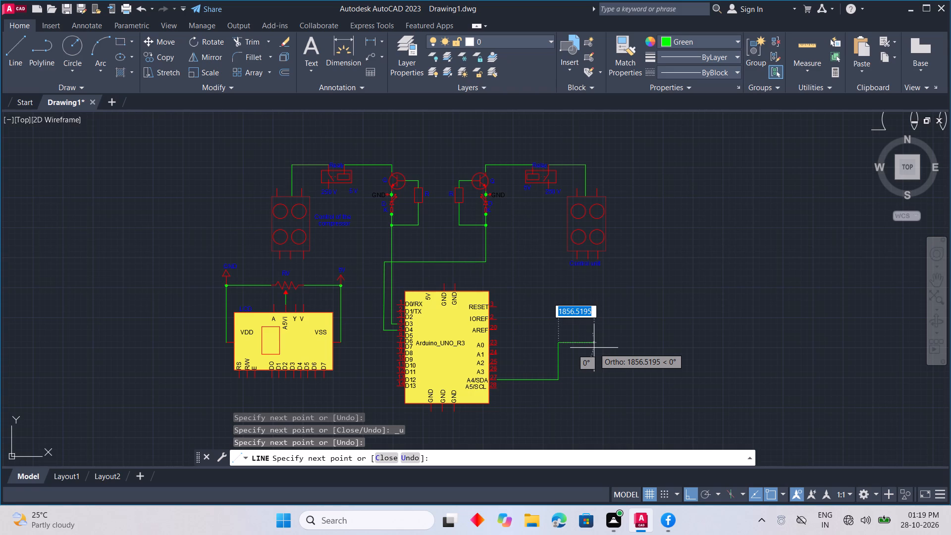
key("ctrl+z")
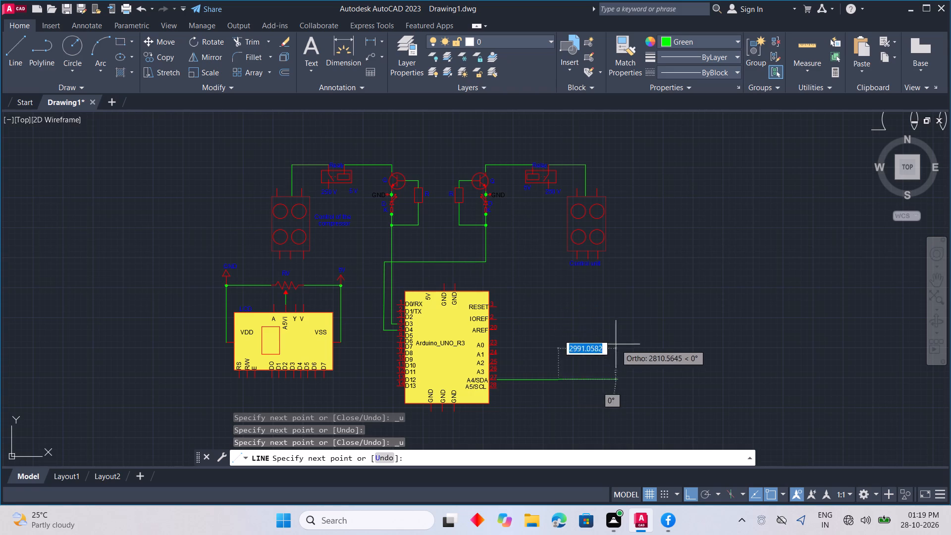
Continue the A4/SDA wire straight up, then about 4089 units horizontally away from the Arduino beneath the Control unit.
left_click(563, 299)
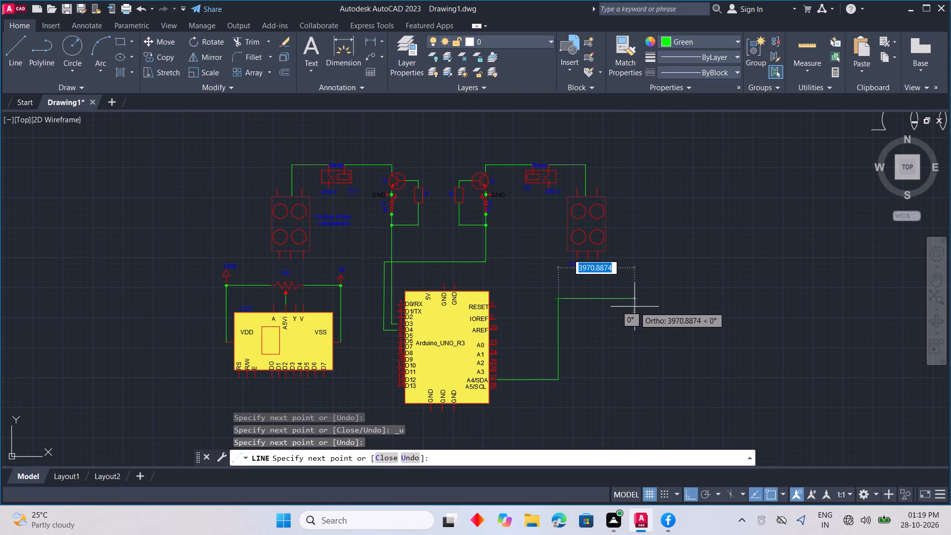
scroll(635, 307, "up", 1)
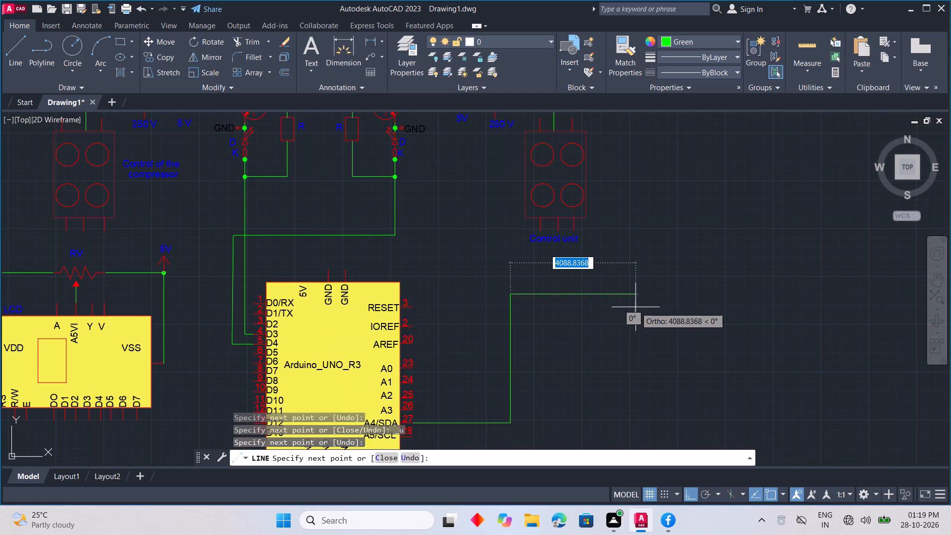
left_click(635, 307)
key("Escape")
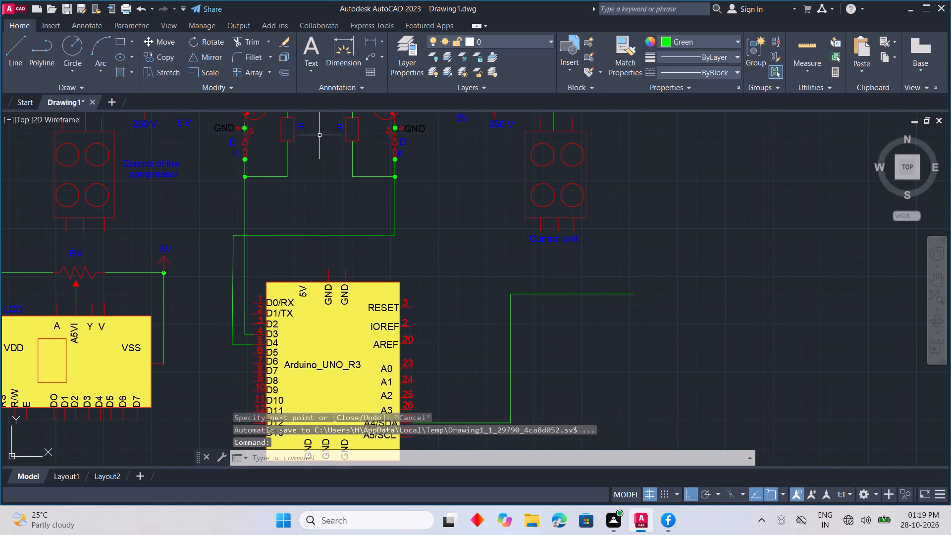
Move the resistor rectangle from the compressor-side transistor branch to just below the new wire's upper horizontal segment, with Ortho off.
left_click(294, 134)
right_click(287, 176)
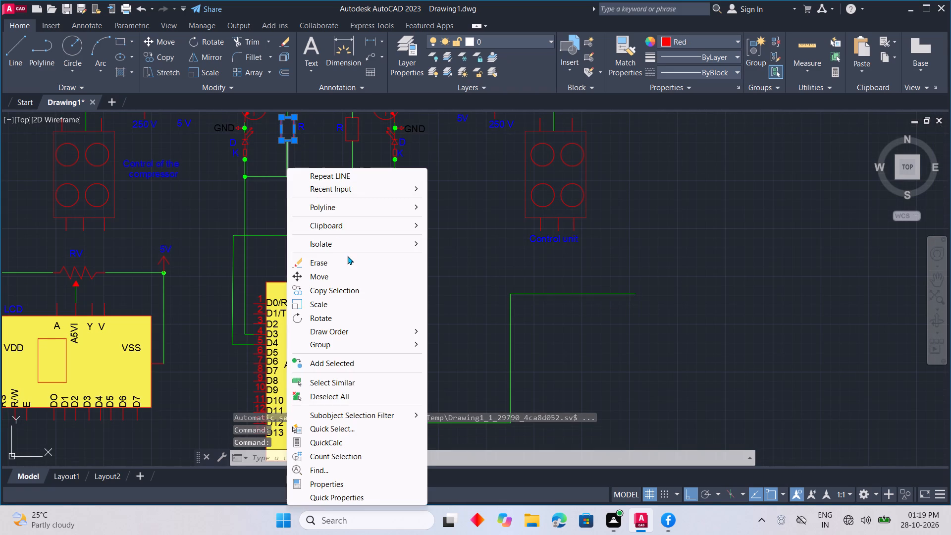
left_click_drag(349, 286, 346, 276)
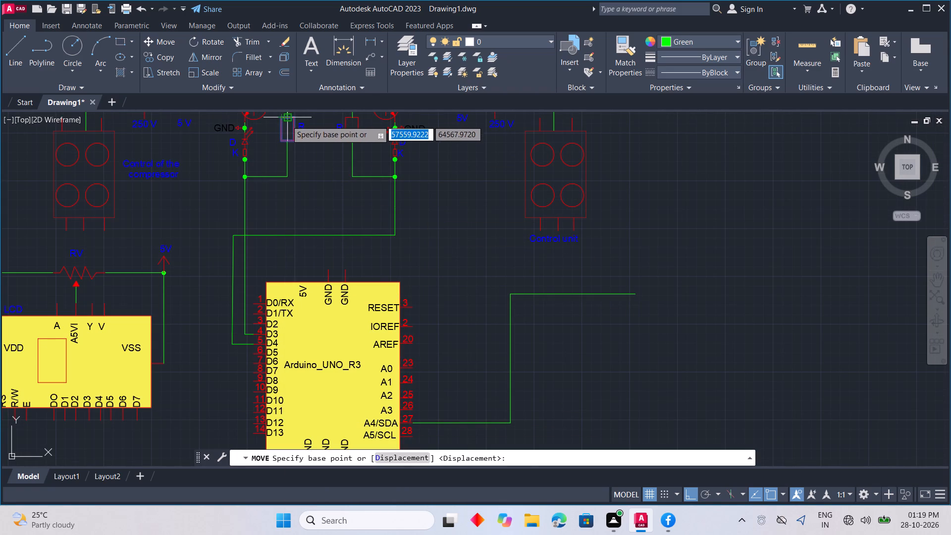
left_click(286, 120)
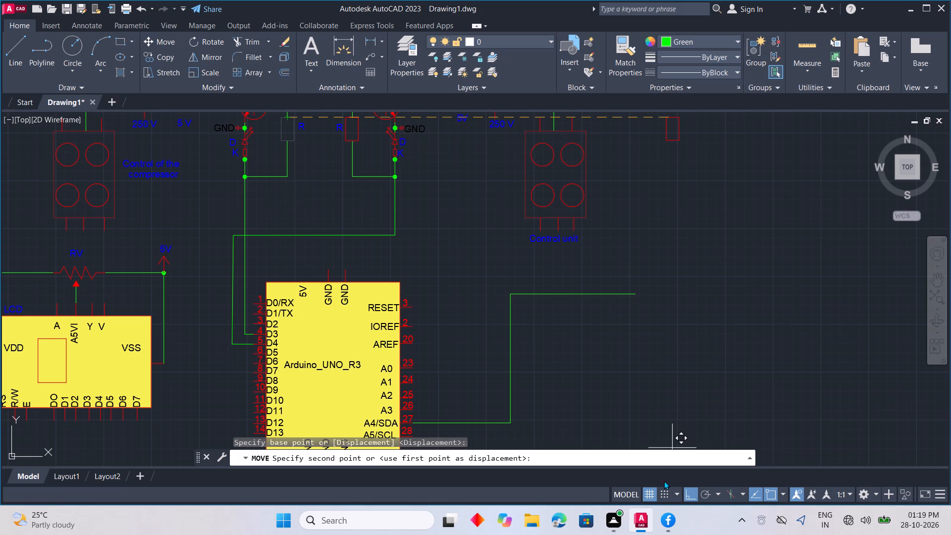
left_click(694, 493)
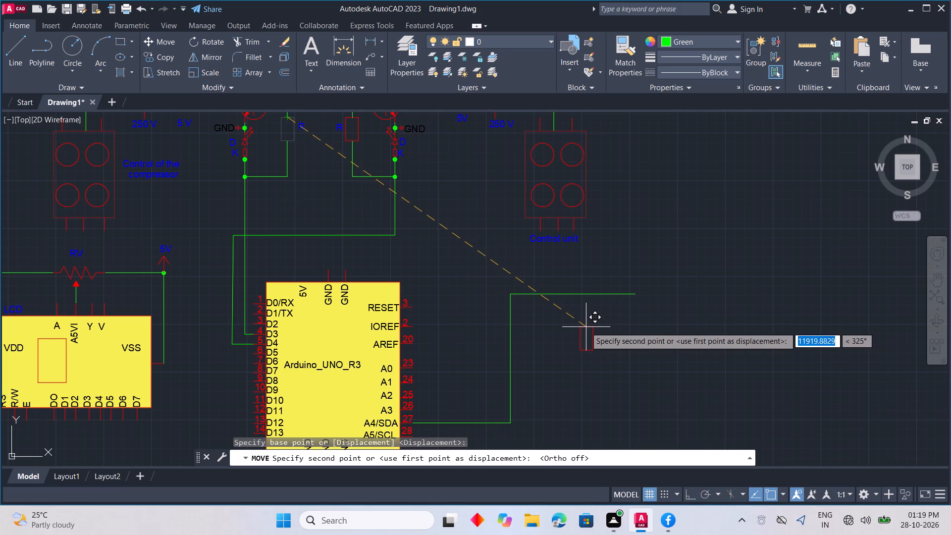
scroll(585, 321, "up", 1)
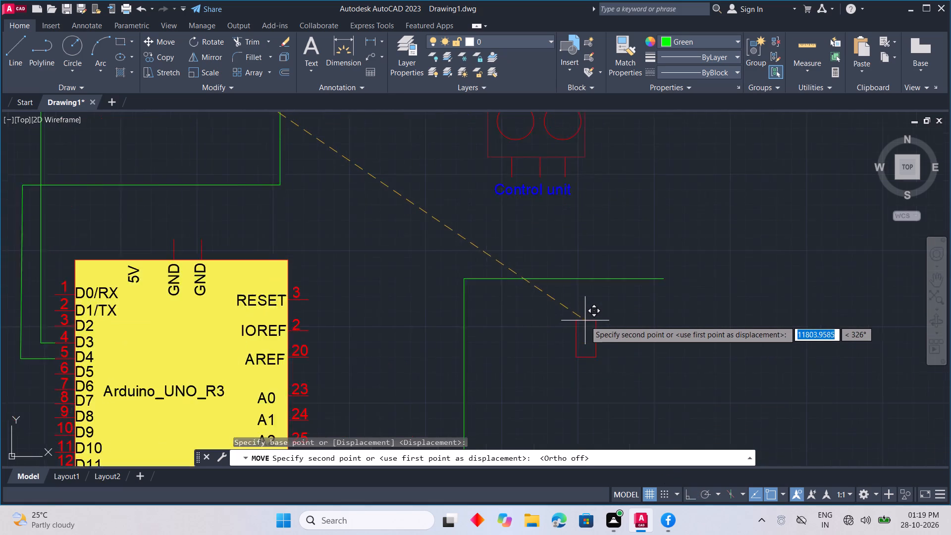
scroll(585, 321, "up", 1)
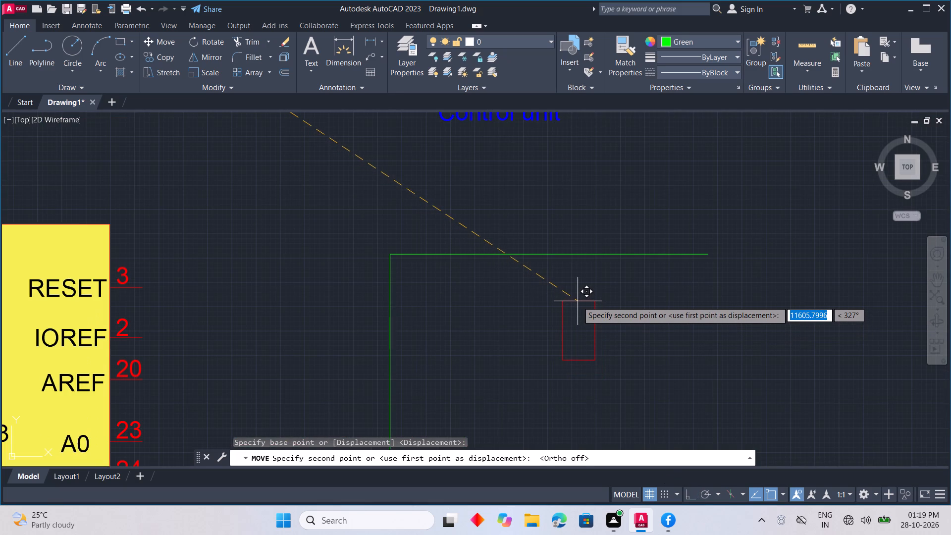
left_click(578, 304)
middle_click_drag(591, 344, 589, 332)
scroll(589, 344, "down", 3)
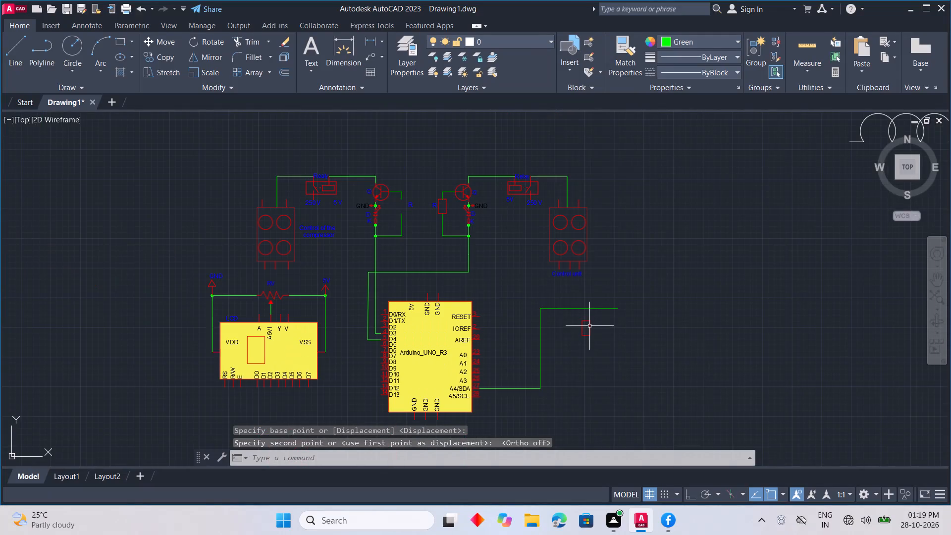
Copy the resistor rectangle three times straight down in a vertical column with Ortho on, the first copy about 1901 units below the original.
middle_click_drag(590, 344, 581, 318)
left_click(581, 309)
right_click(594, 353)
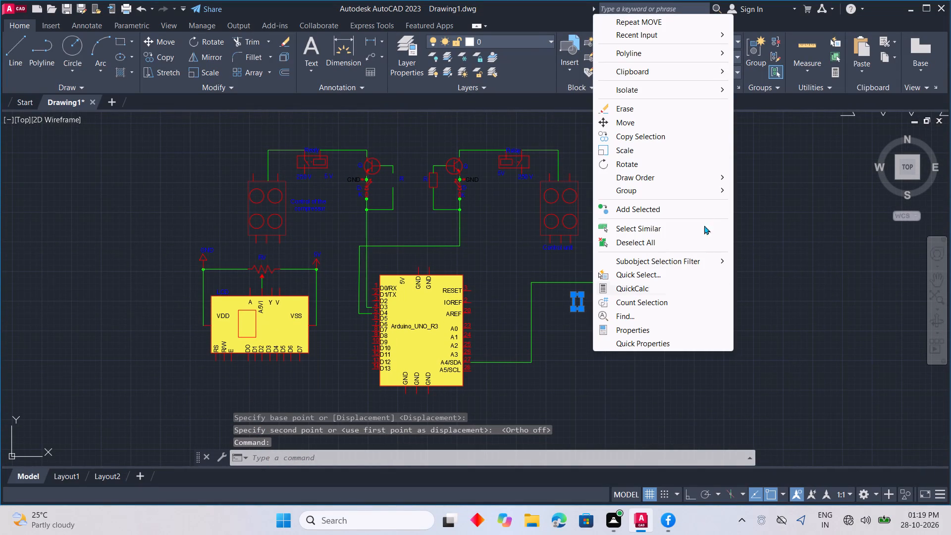
left_click(653, 139)
scroll(582, 325, "up", 2)
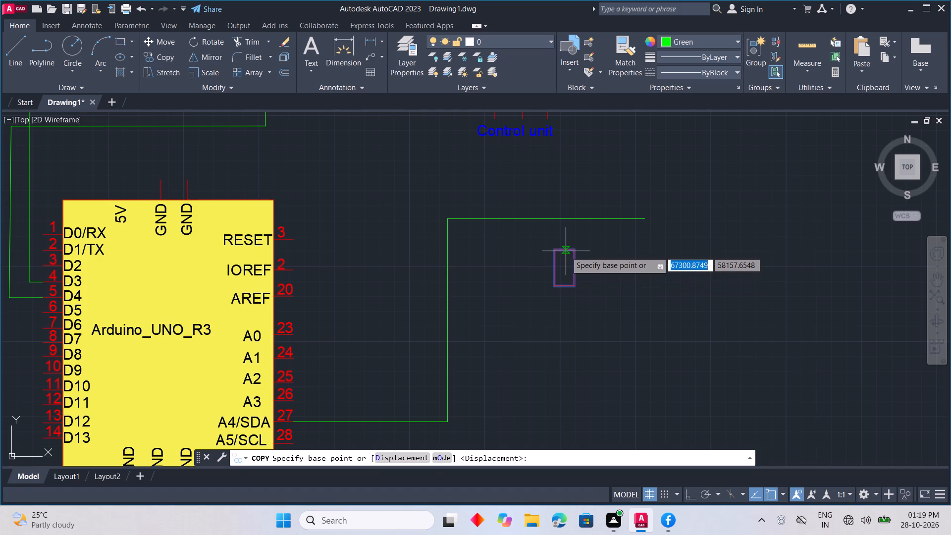
left_click(688, 490)
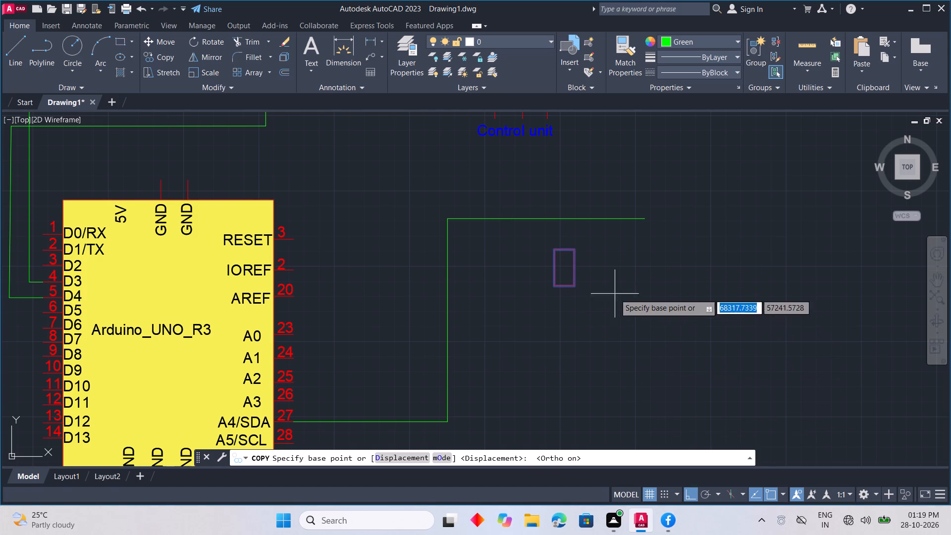
left_click(564, 251)
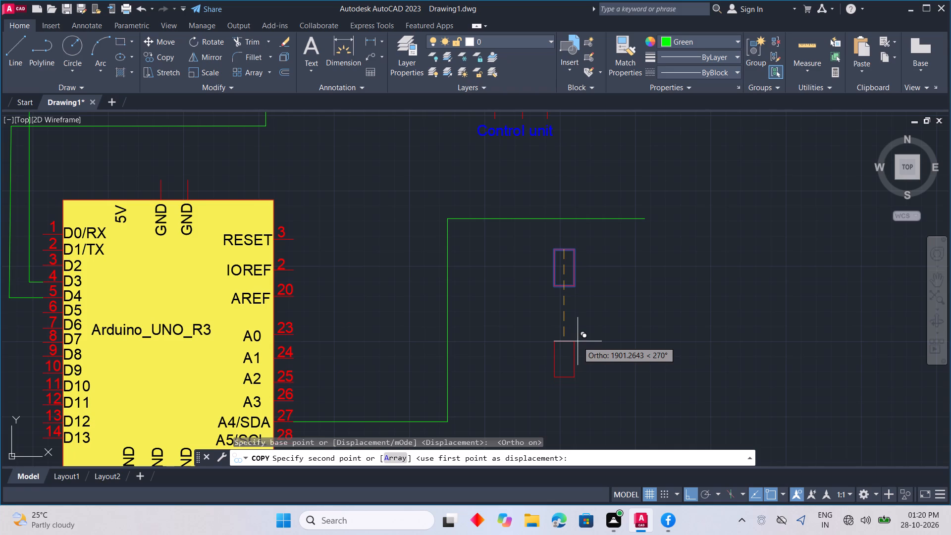
left_click(578, 341)
middle_click_drag(599, 374, 606, 351)
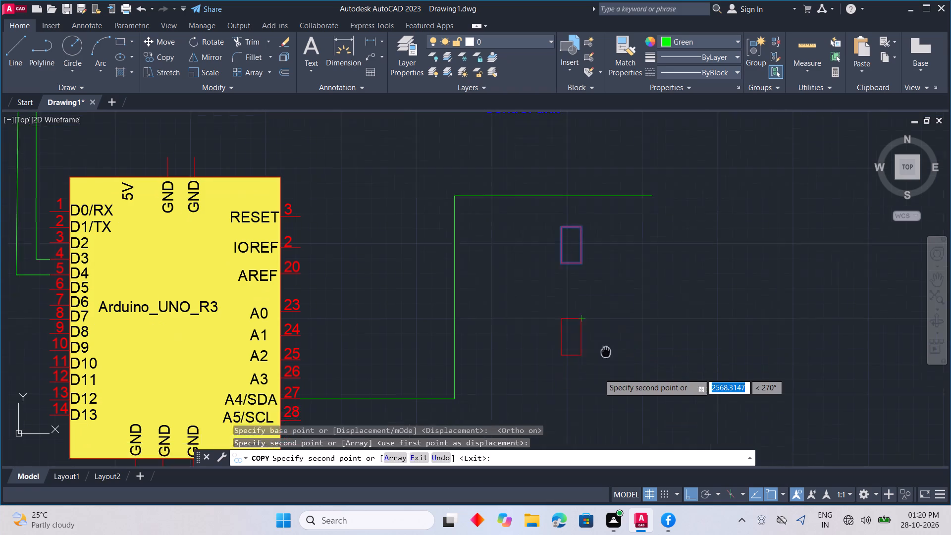
middle_click_drag(606, 351, 655, 235)
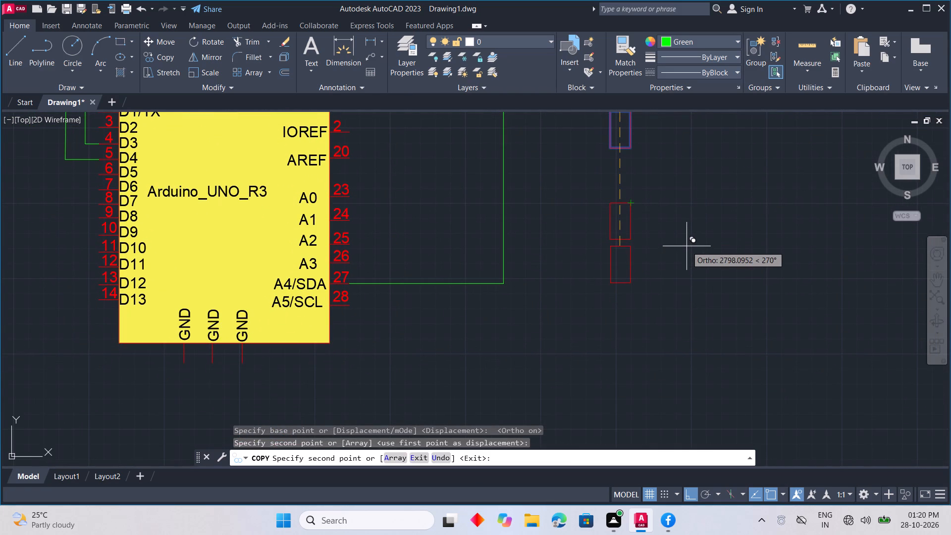
middle_click_drag(687, 246, 697, 194)
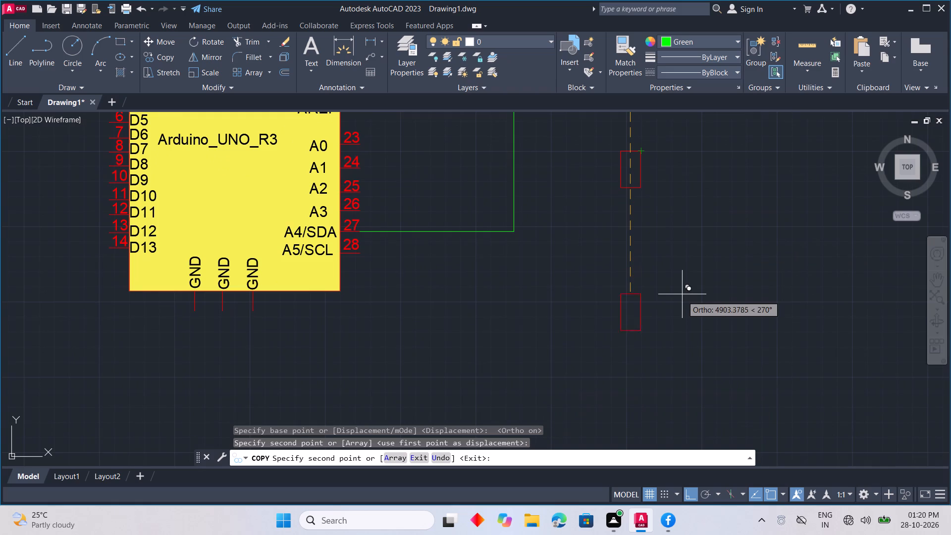
left_click(690, 267)
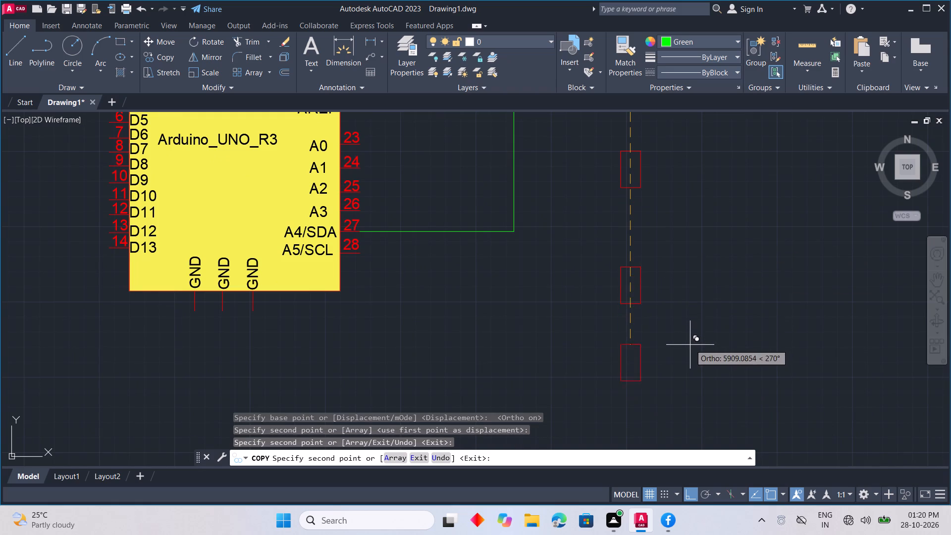
middle_click_drag(689, 346, 693, 281)
left_click(699, 310)
scroll(715, 294, "down", 3)
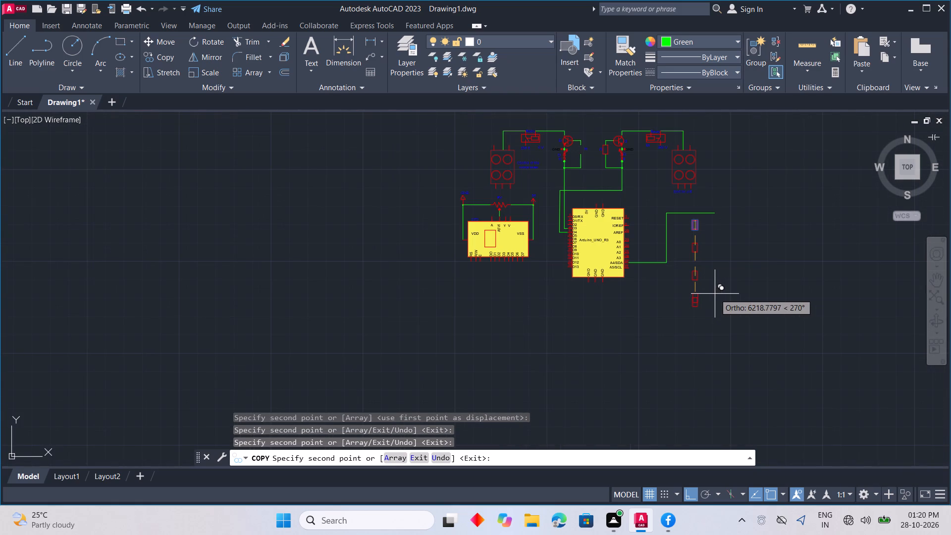
key("Escape")
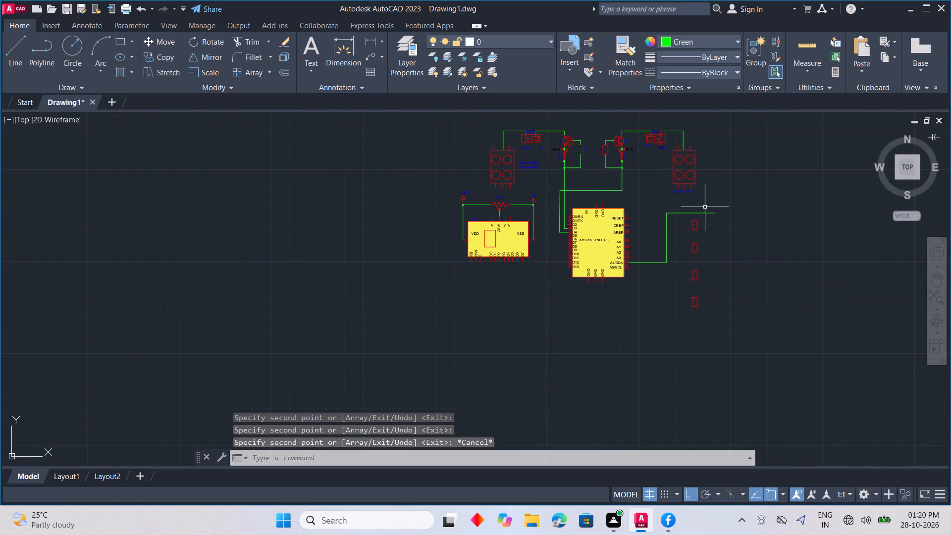
Look over the LCD, transistor, relay and Arduino sections of the circuit diagram.
scroll(708, 245, "up", 1)
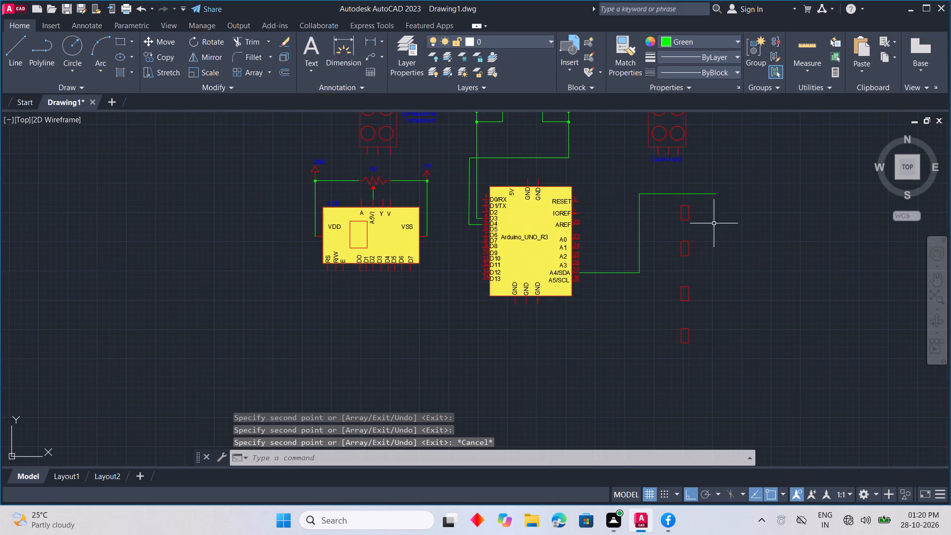
scroll(662, 210, "down", 2)
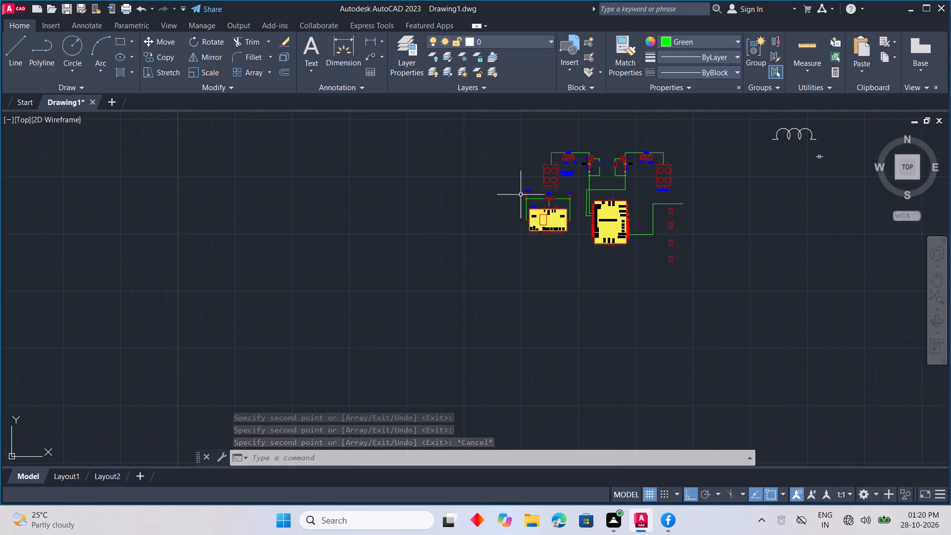
scroll(525, 204, "up", 2)
middle_click_drag(529, 186, 389, 211)
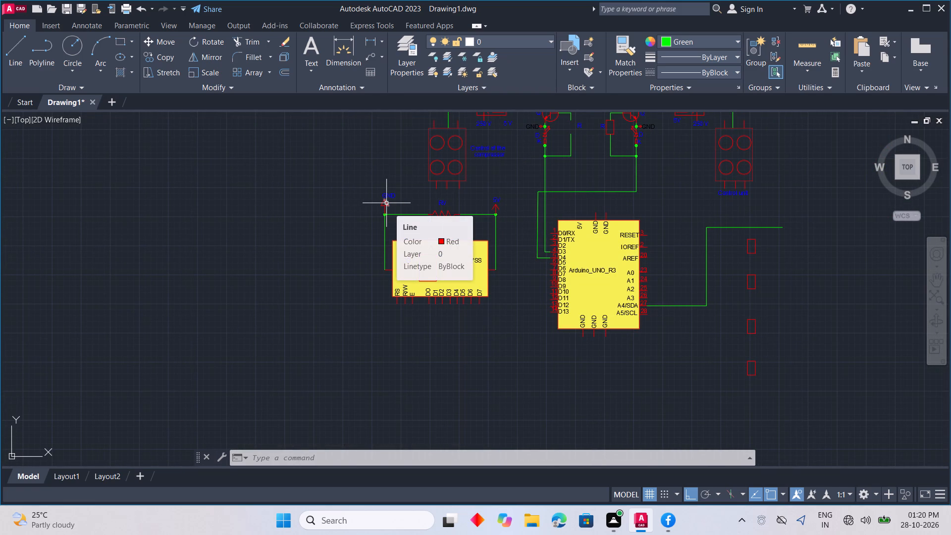
middle_click_drag(493, 232, 480, 249)
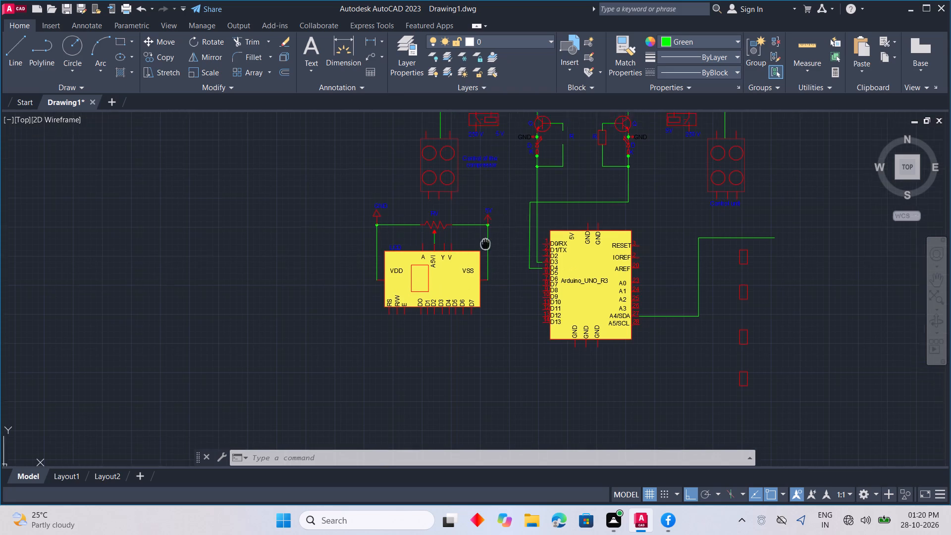
middle_click_drag(480, 249, 435, 324)
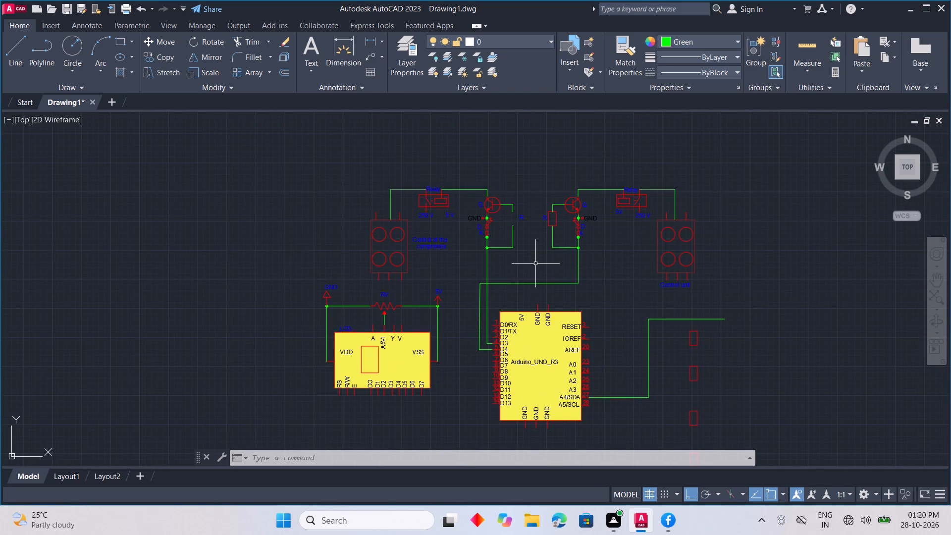
scroll(502, 234, "up", 1)
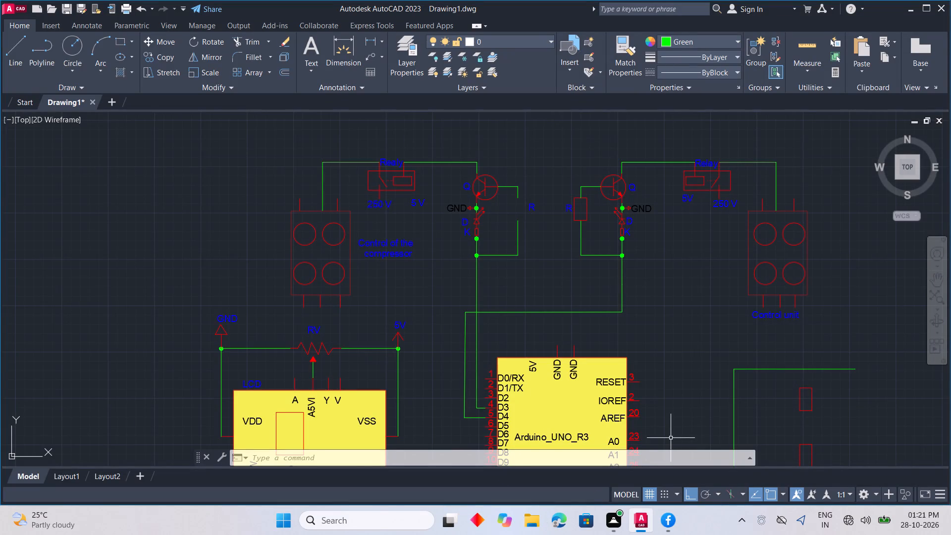
Copy the Arduino's top outer GND pin line onto the middle of the uppermost new resistor's top edge with Ortho off, undoing the first placement.
middle_click_drag(687, 385, 516, 268)
middle_click_drag(722, 265, 666, 282)
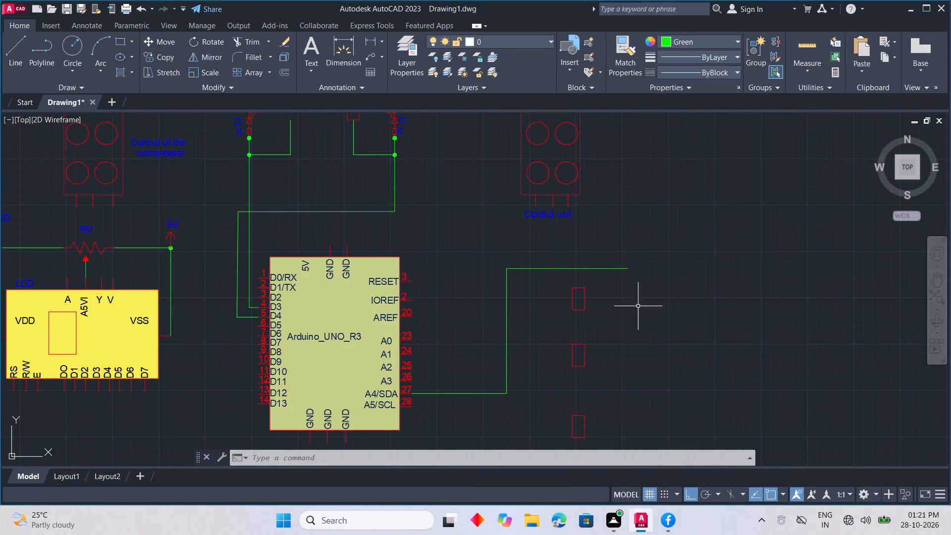
left_click(348, 245)
right_click(514, 259)
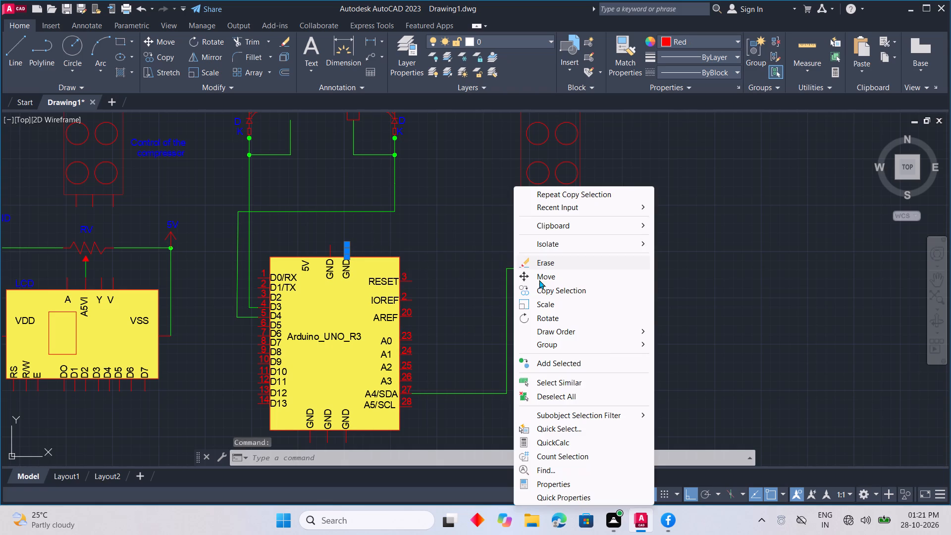
left_click(532, 286)
left_click_drag(349, 259, 356, 258)
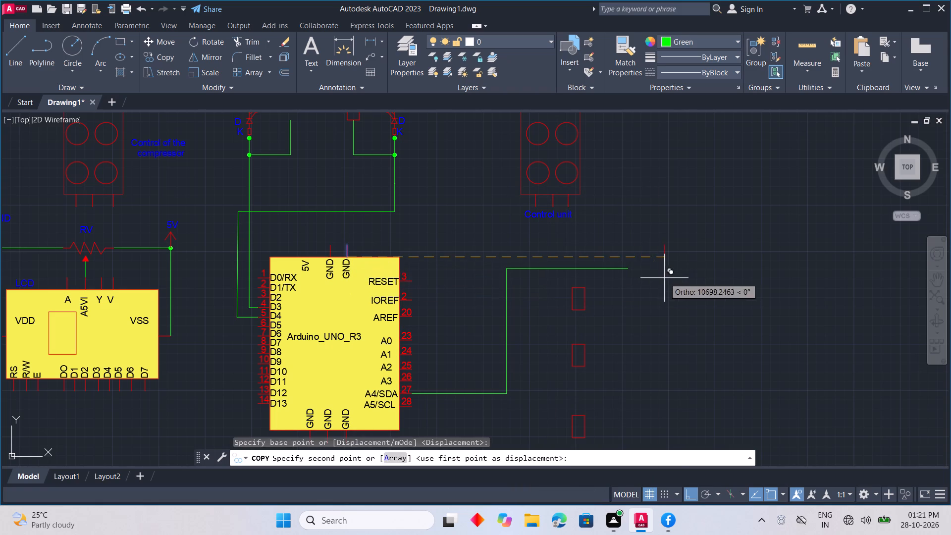
left_click(684, 490)
scroll(581, 271, "up", 3)
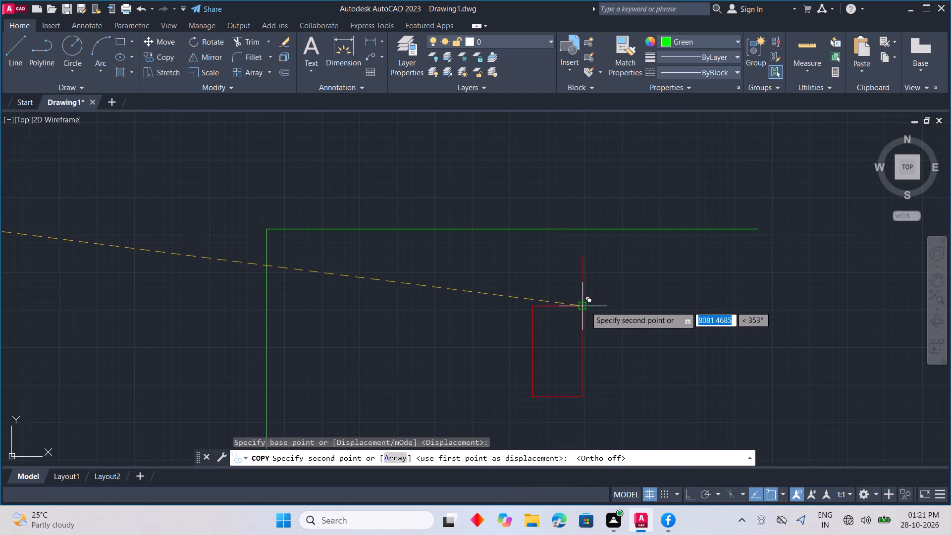
left_click(560, 306)
scroll(732, 340, "down", 1)
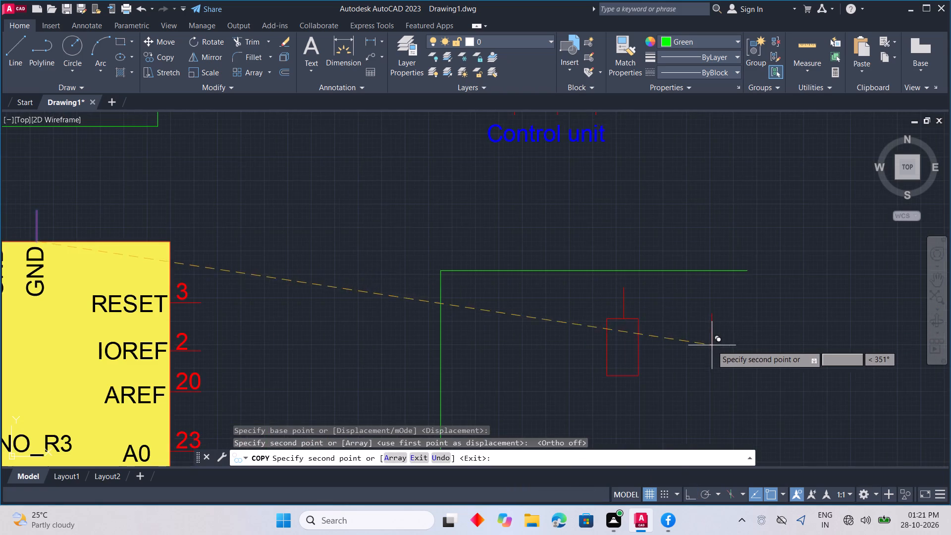
middle_click_drag(712, 350, 680, 205)
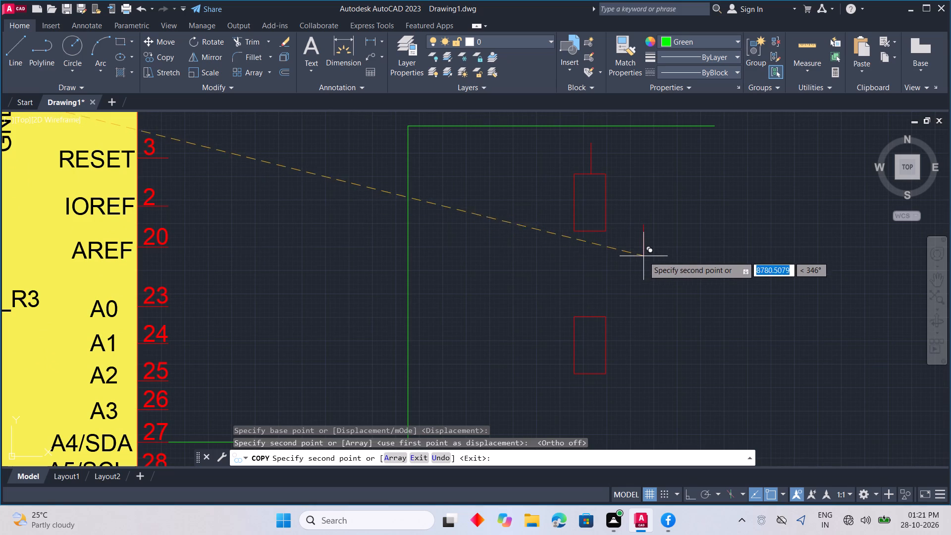
key("ctrl+z")
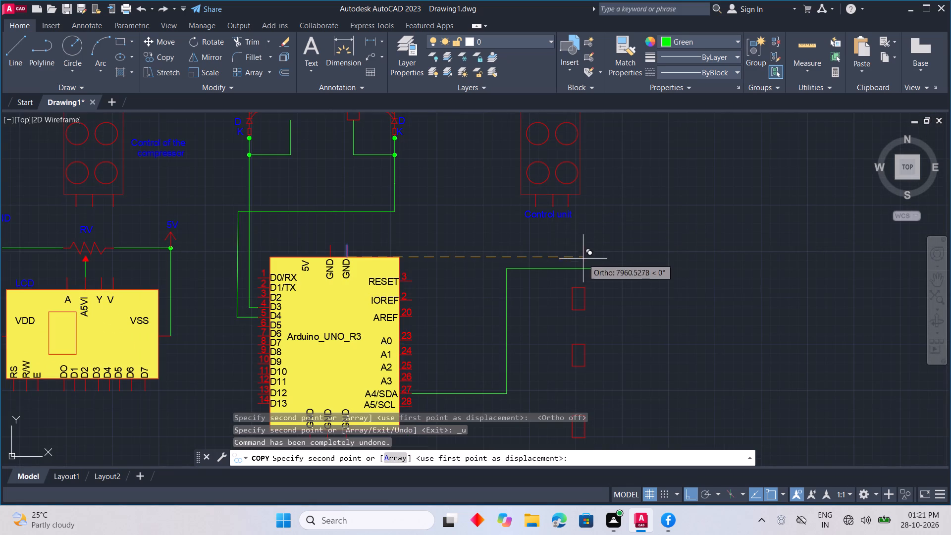
scroll(582, 284, "up", 4)
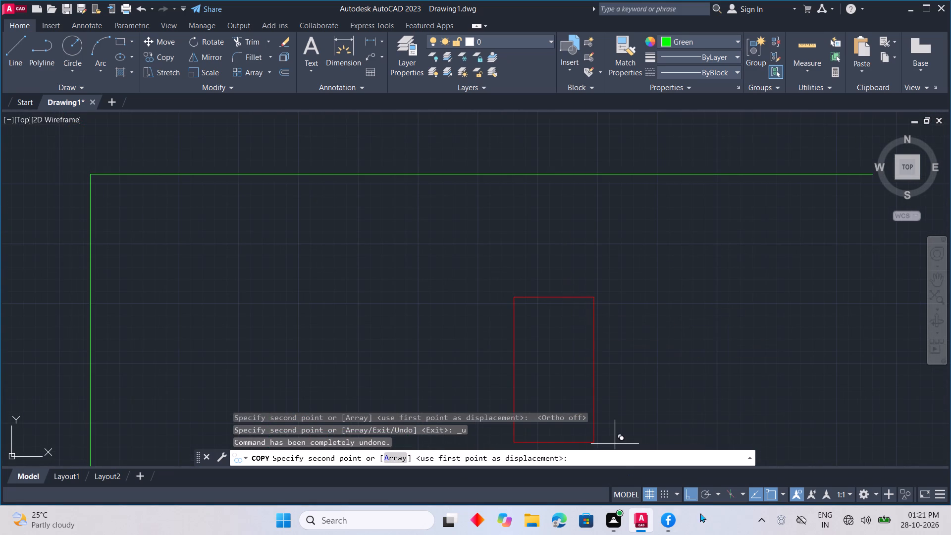
left_click_drag(694, 494, 687, 481)
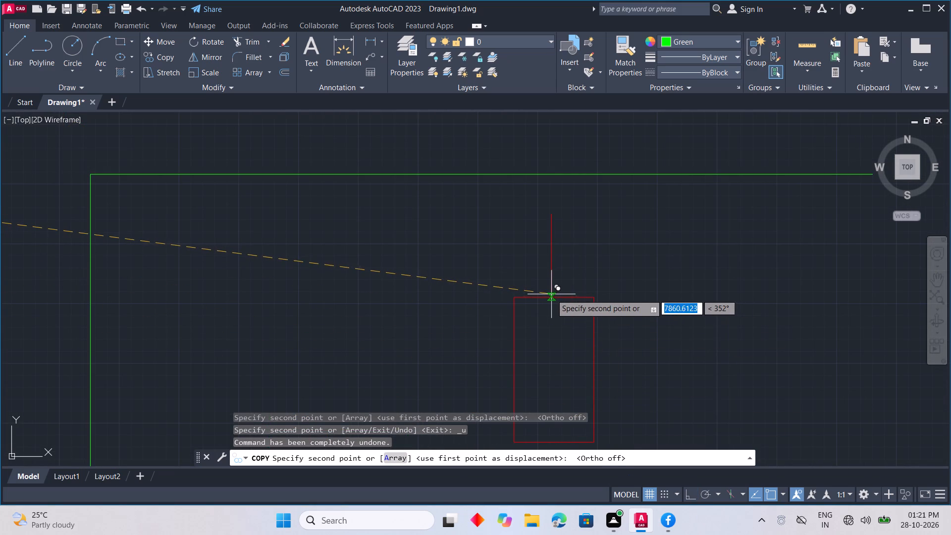
left_click(553, 297)
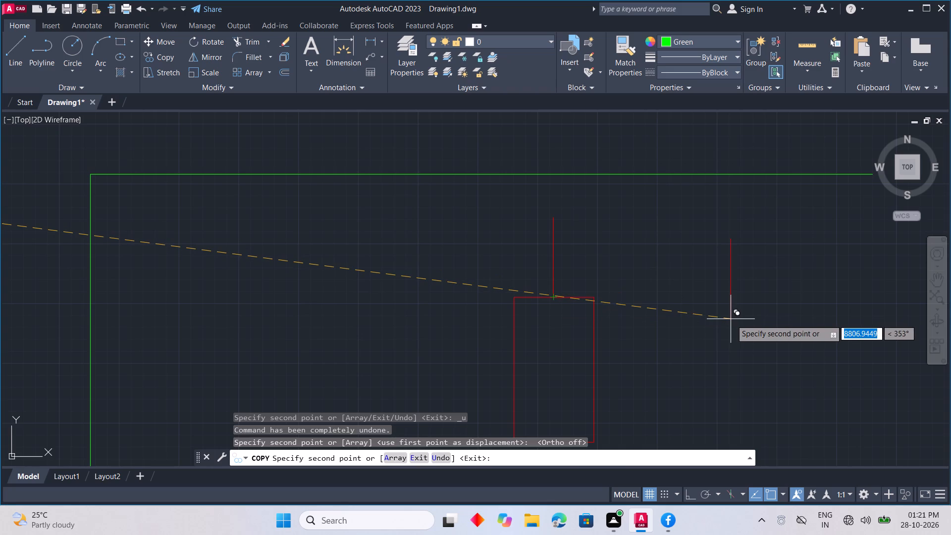
key("Escape")
Draw a short green line straight up from the resistor's top lead, crossing the A4/SDA wire's upper horizontal segment, with Ortho on.
scroll(731, 321, "down", 5)
middle_click_drag(747, 347, 662, 242)
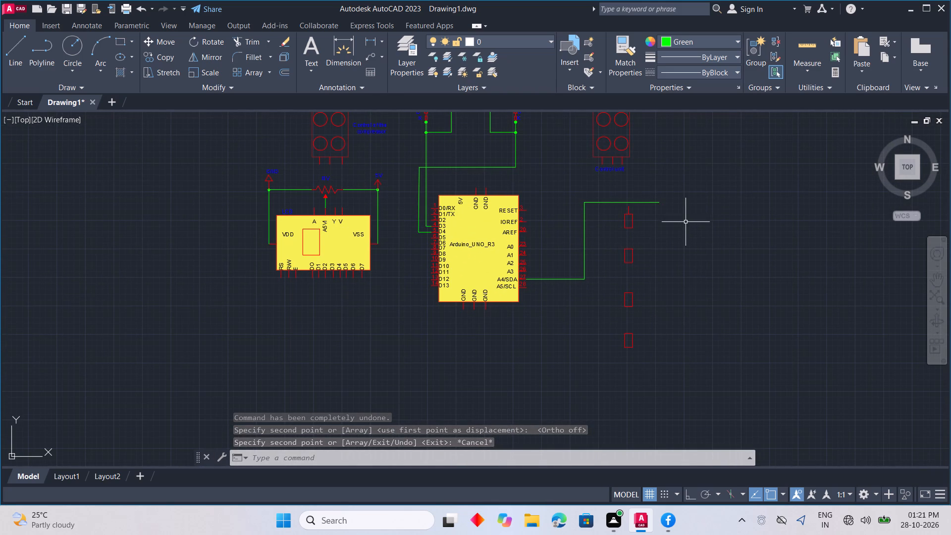
scroll(687, 220, "up", 1)
middle_click_drag(680, 216, 692, 281)
key("l")
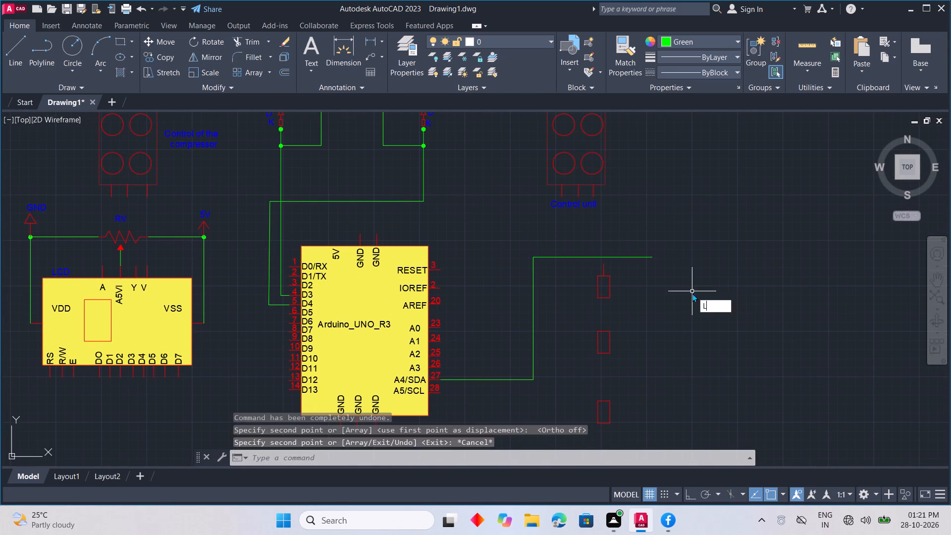
key("space")
scroll(616, 265, "up", 2)
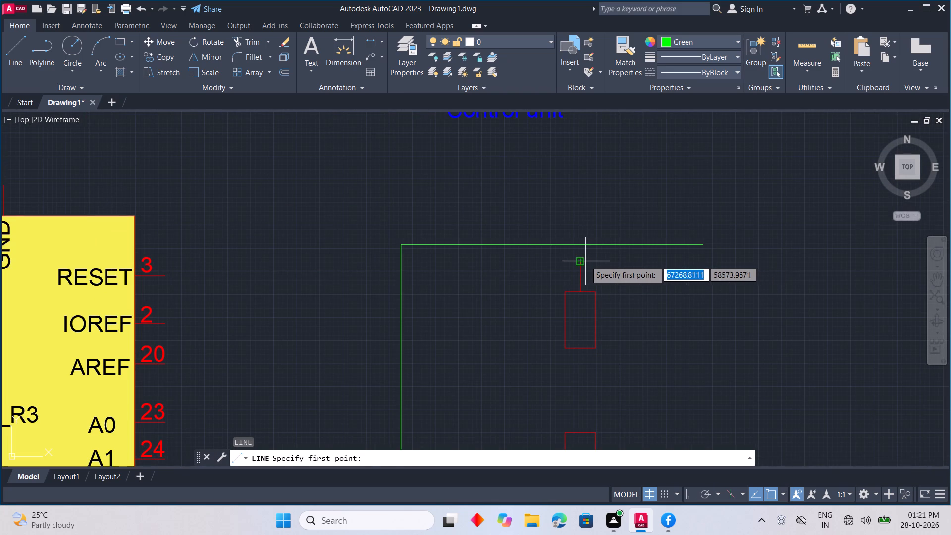
left_click(585, 261)
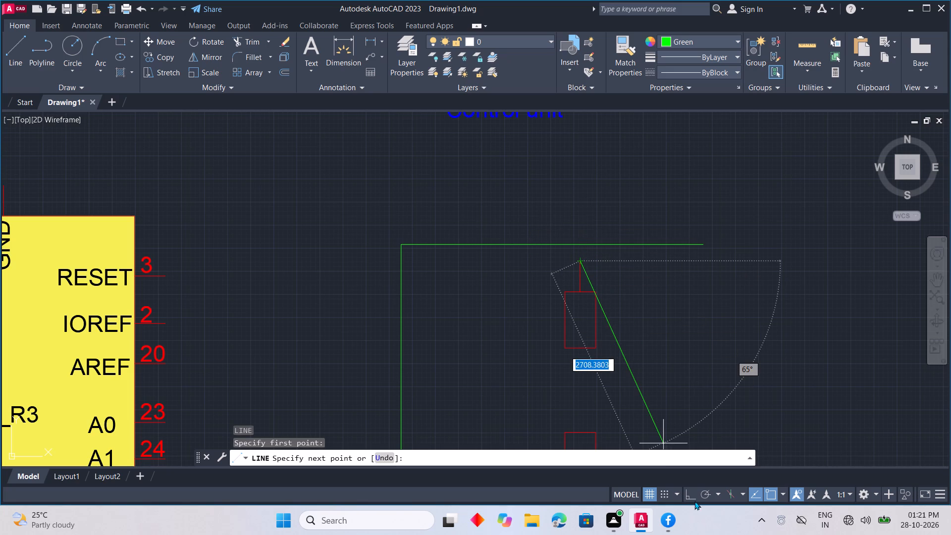
left_click(693, 492)
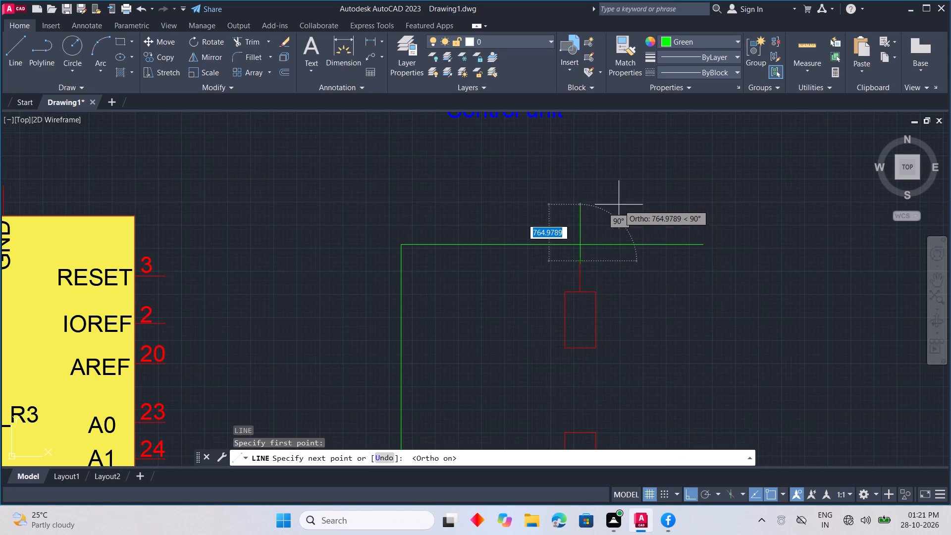
key("space")
key("Escape")
key("space")
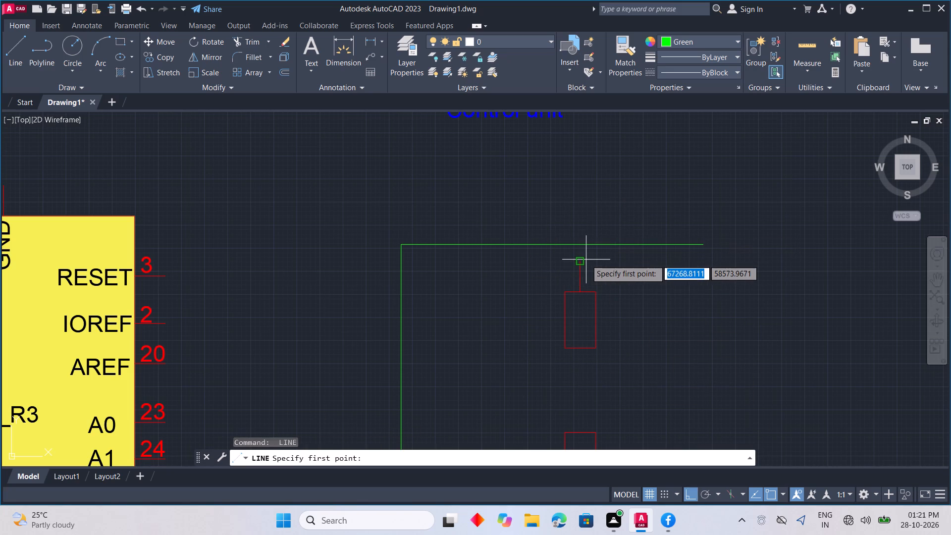
left_click(581, 261)
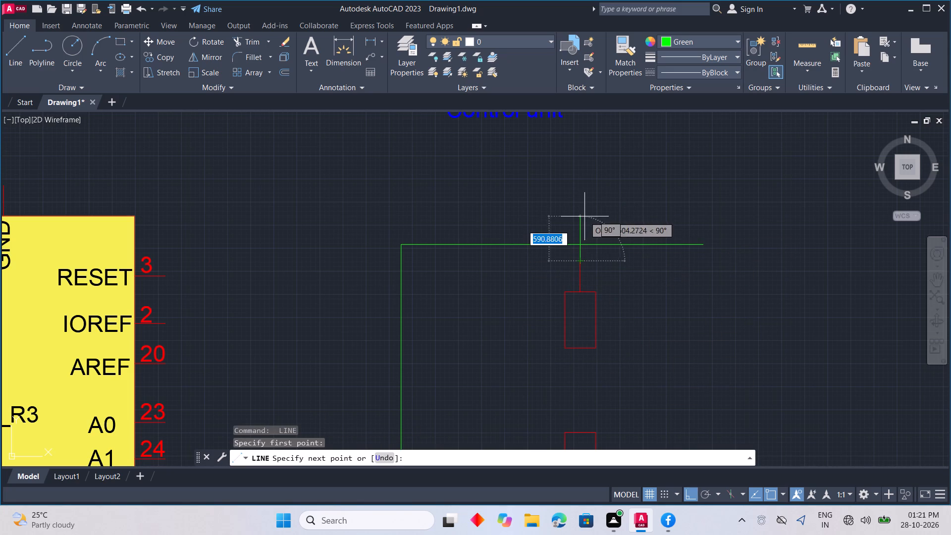
left_click(586, 230)
key("Escape")
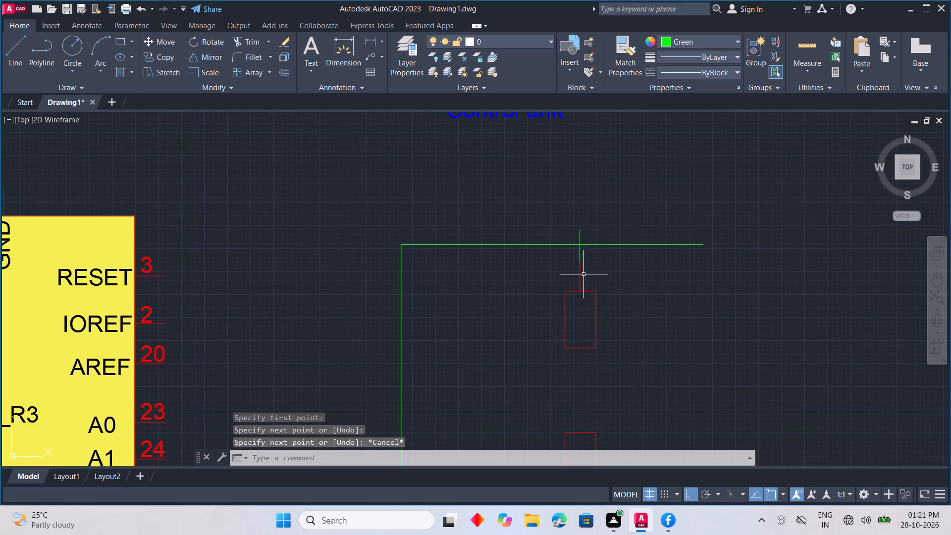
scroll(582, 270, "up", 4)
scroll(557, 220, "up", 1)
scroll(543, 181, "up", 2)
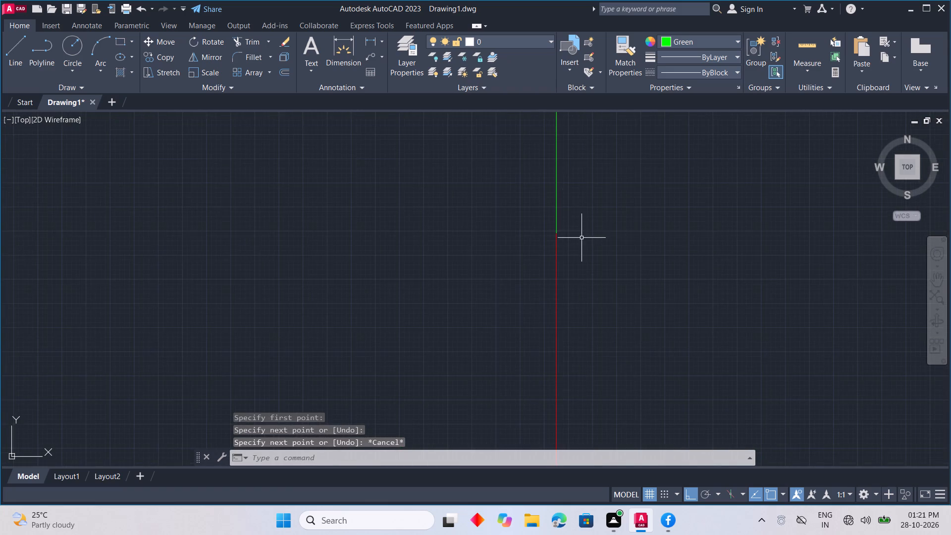
Examine the junction between the short green line and the uppermost resistor's top lead.
scroll(582, 238, "up", 3)
scroll(531, 228, "up", 3)
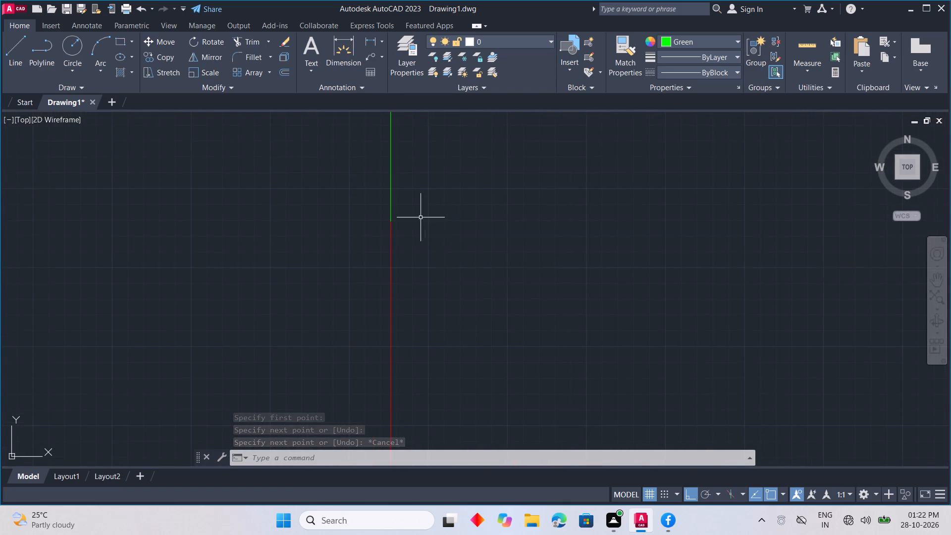
scroll(416, 219, "up", 2)
scroll(354, 218, "up", 3)
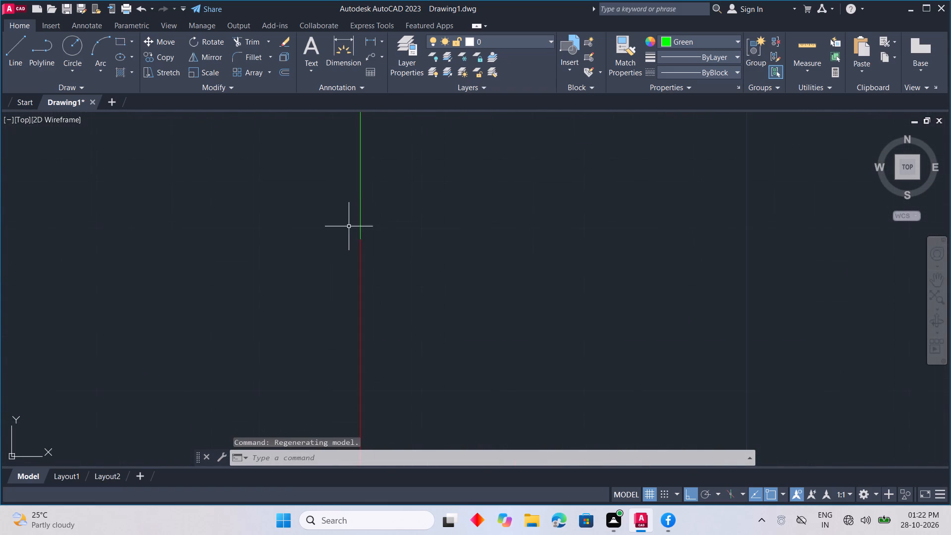
scroll(348, 227, "up", 3)
scroll(388, 257, "up", 2)
scroll(392, 308, "up", 3)
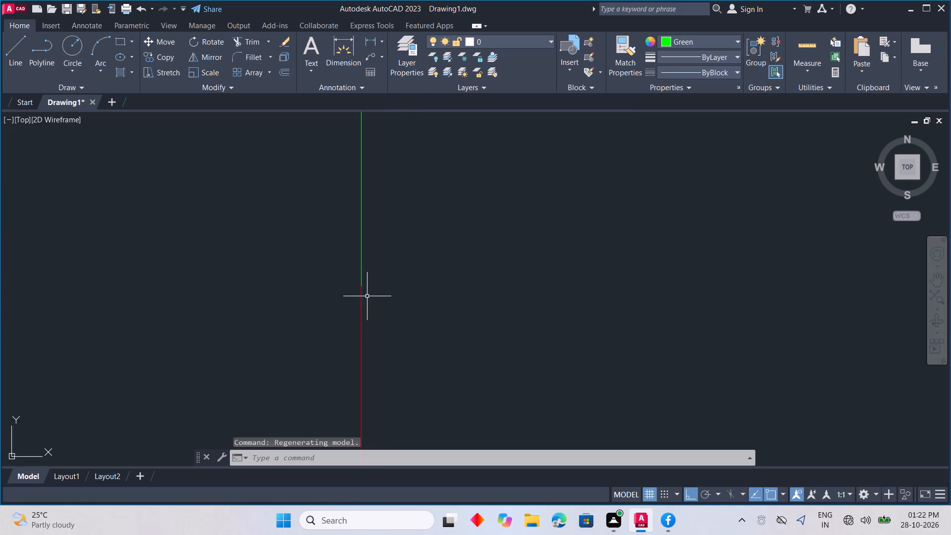
scroll(367, 296, "up", 3)
scroll(367, 295, "down", 20)
scroll(367, 295, "down", 1)
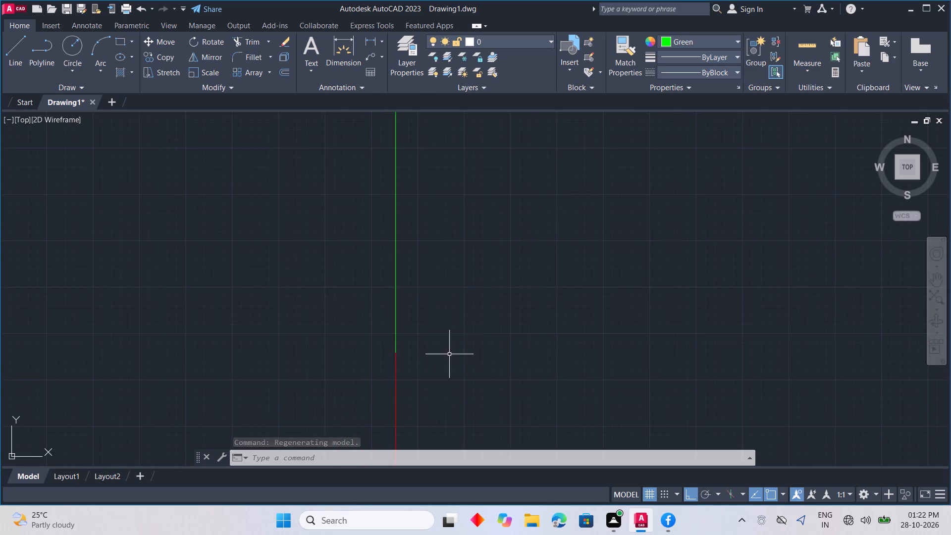
scroll(450, 354, "down", 18)
scroll(458, 351, "up", 4)
Erase the stray white coil symbol and the small capacitor symbol lying beyond the circuit diagram.
middle_click_drag(458, 351, 567, 284)
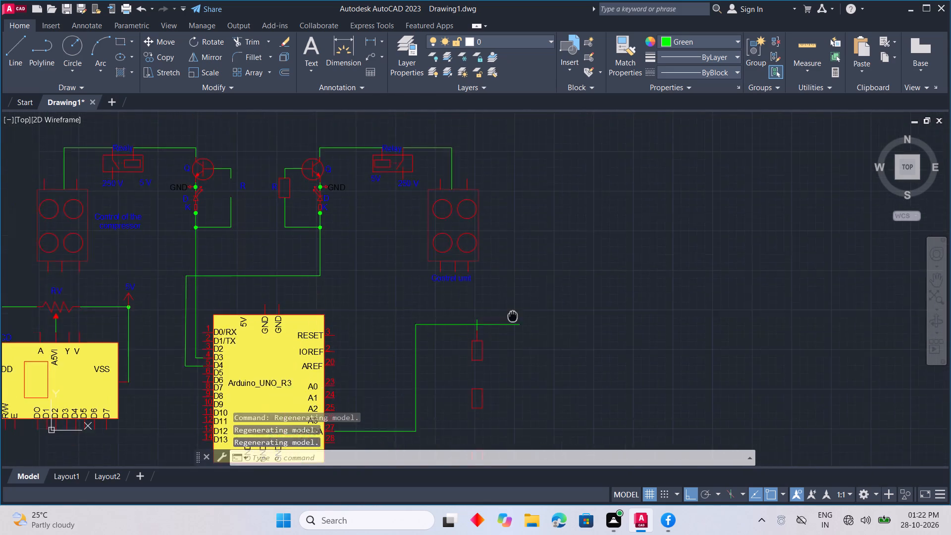
middle_click_drag(567, 284, 622, 249)
scroll(626, 262, "down", 2)
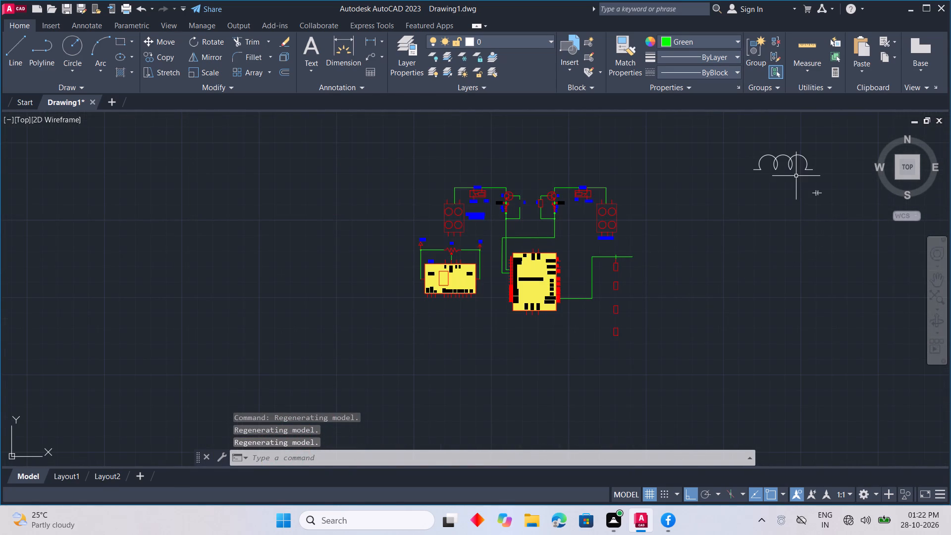
middle_click_drag(745, 192, 662, 202)
left_click_drag(657, 151, 704, 152)
key("Delete")
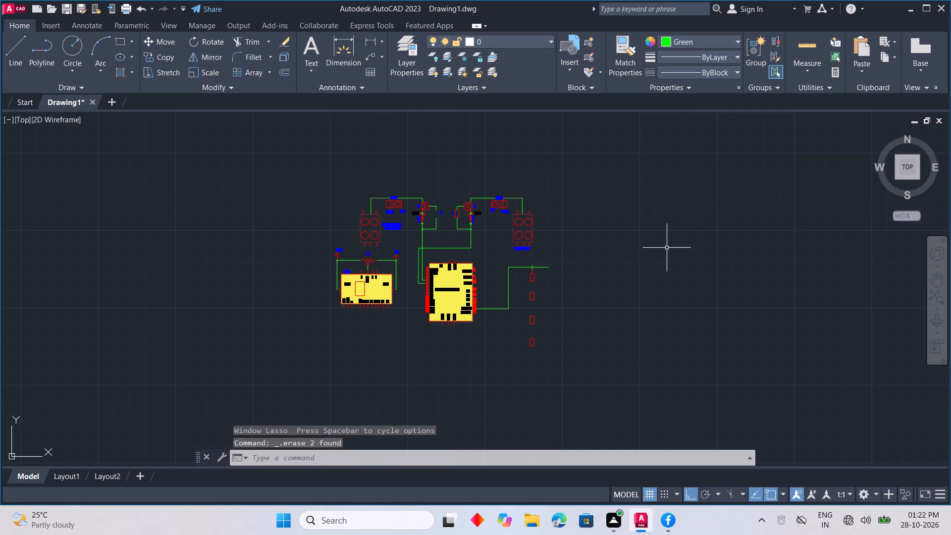
key("Escape")
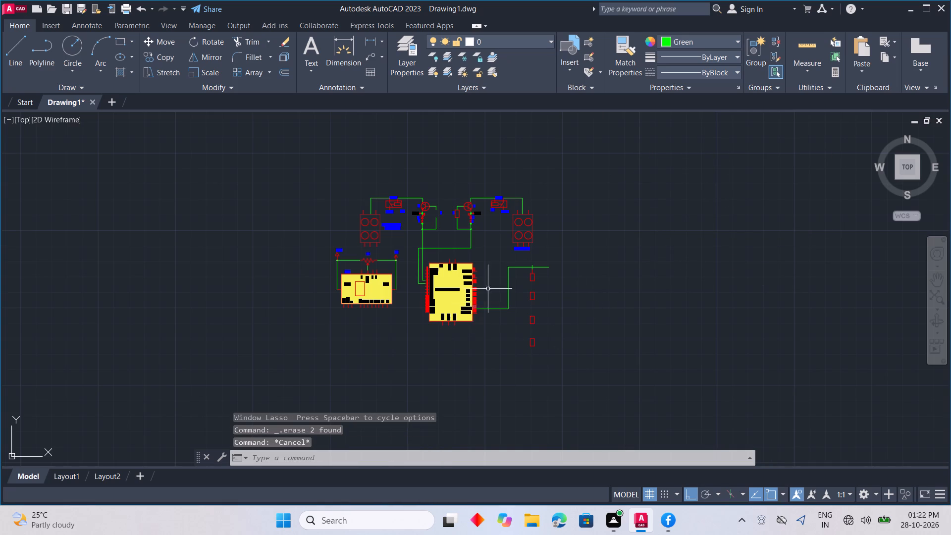
Copy the uppermost resistor's top lead straight down onto the middle of its bottom edge.
scroll(573, 279, "up", 2)
middle_click_drag(552, 293, 658, 224)
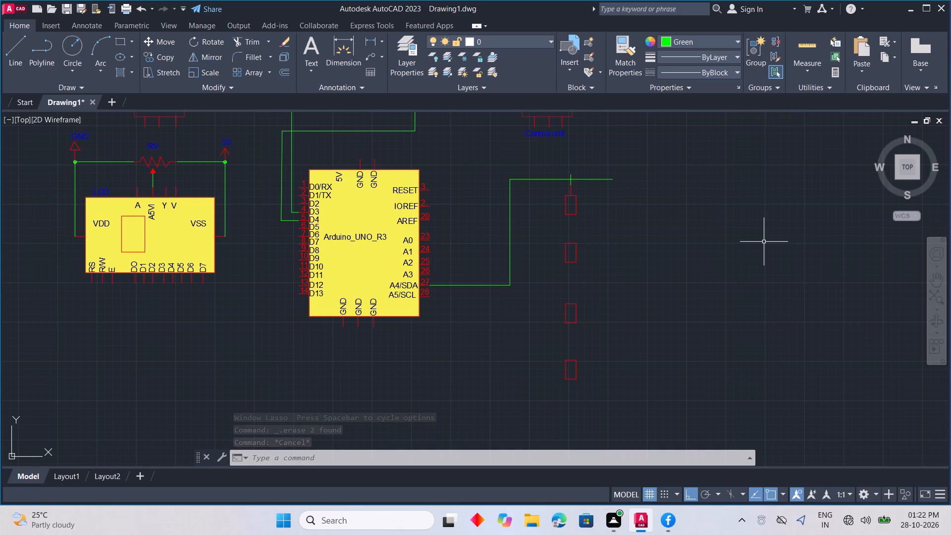
scroll(604, 183, "up", 1)
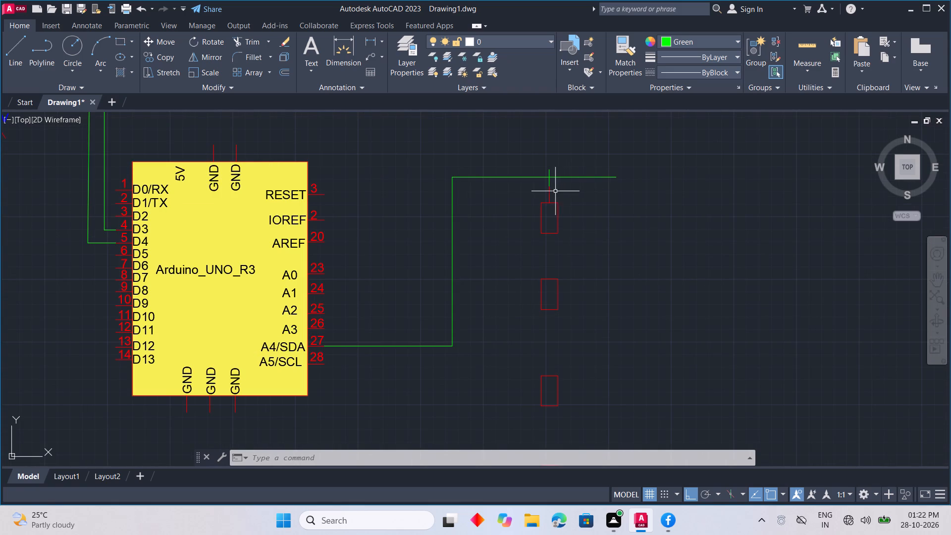
left_click(548, 193)
right_click(621, 222)
left_click(647, 291)
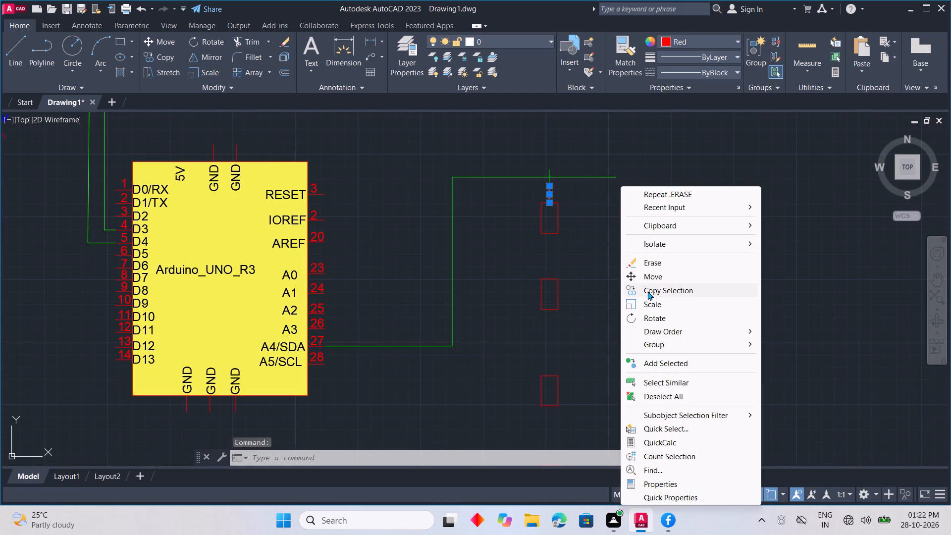
left_click(550, 186)
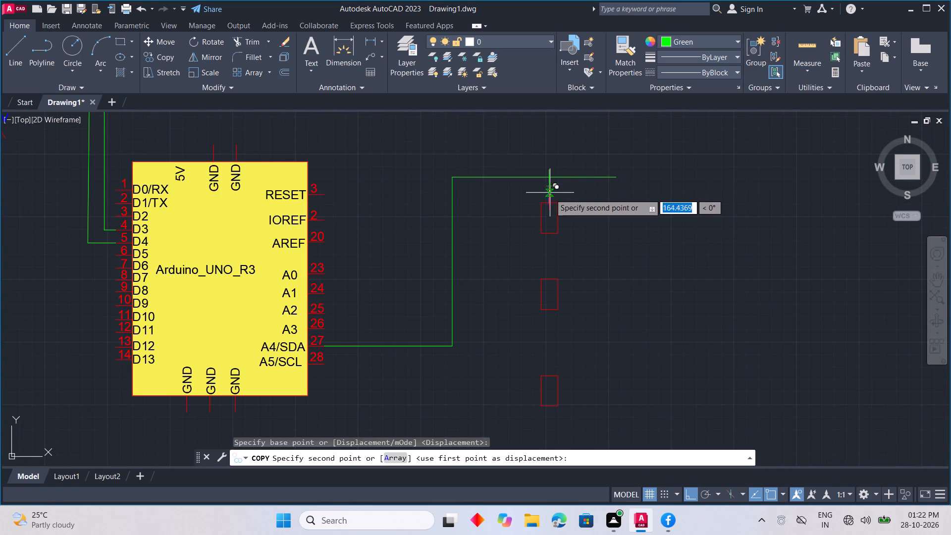
scroll(549, 234, "up", 3)
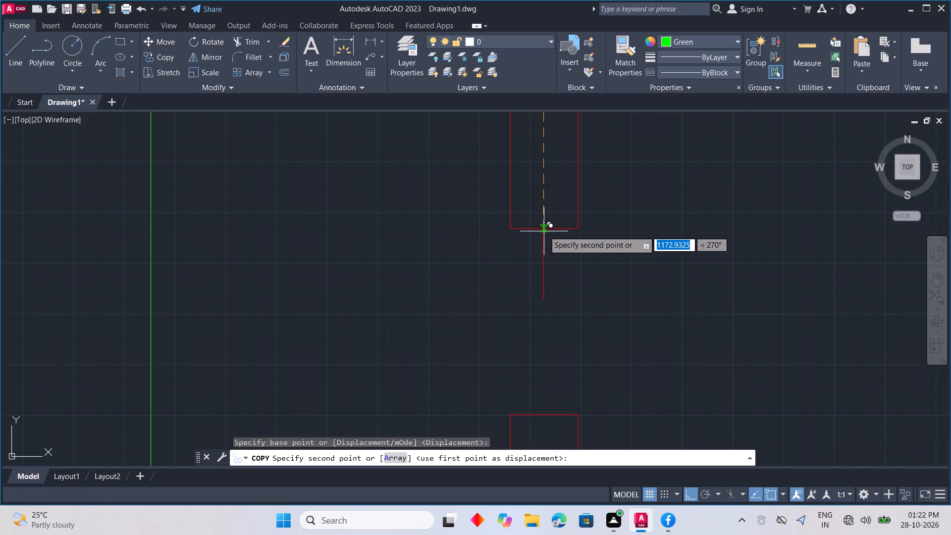
left_click(542, 229)
key("Escape")
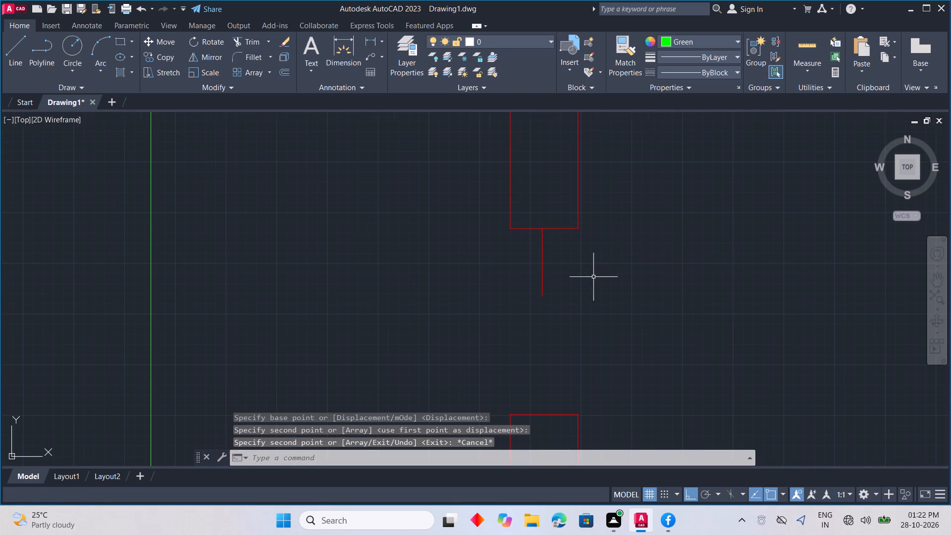
Copy the uppermost resistor's bottom lead by its lower end onto the middle of the second resistor's top edge.
scroll(592, 278, "down", 4)
middle_click_drag(606, 284, 603, 209)
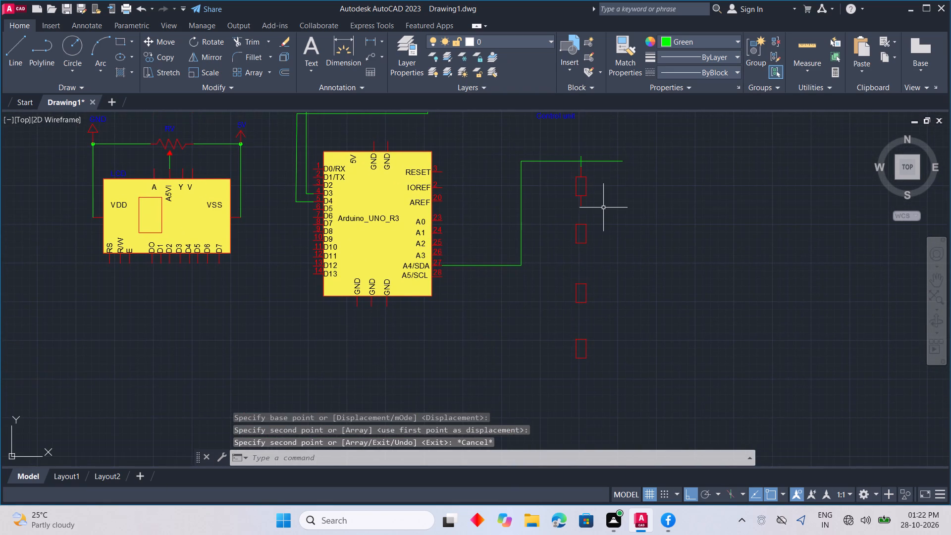
scroll(604, 211, "up", 3)
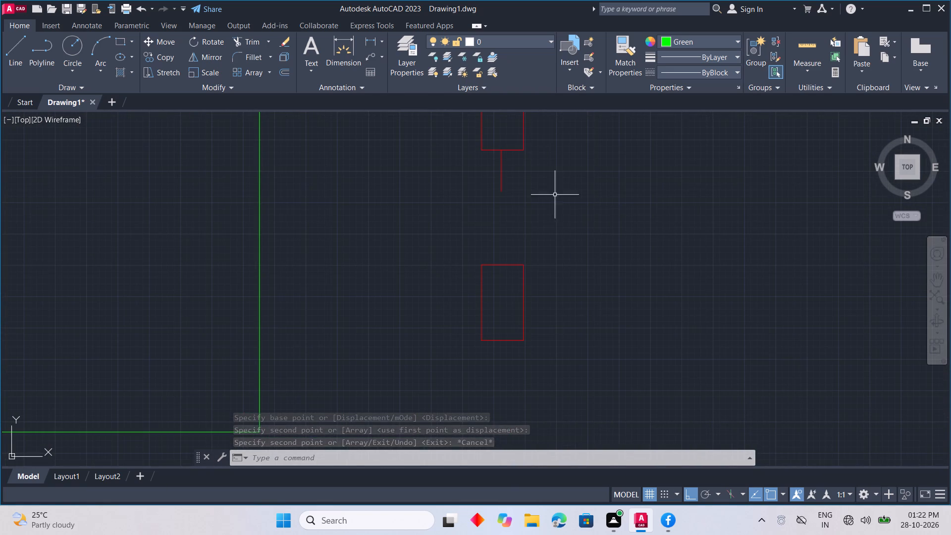
left_click(501, 186)
right_click(576, 206)
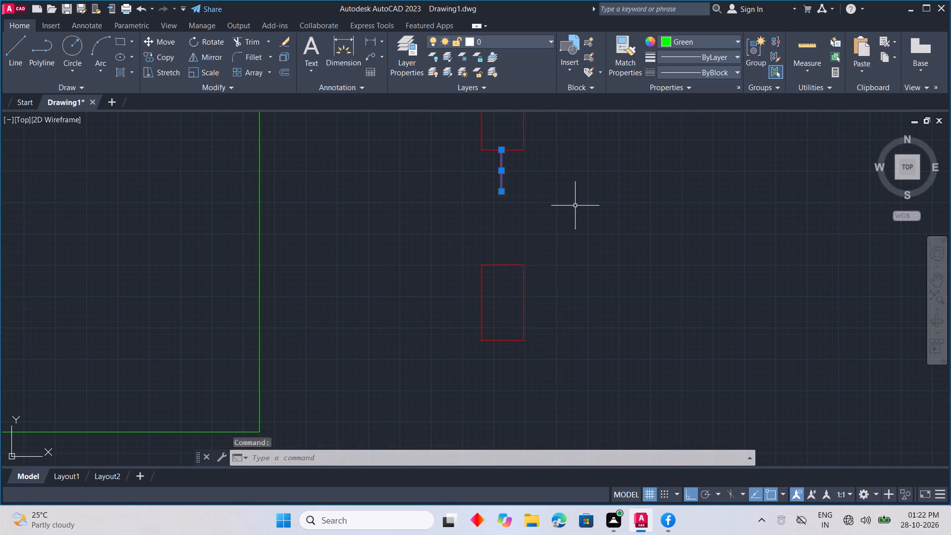
left_click(621, 294)
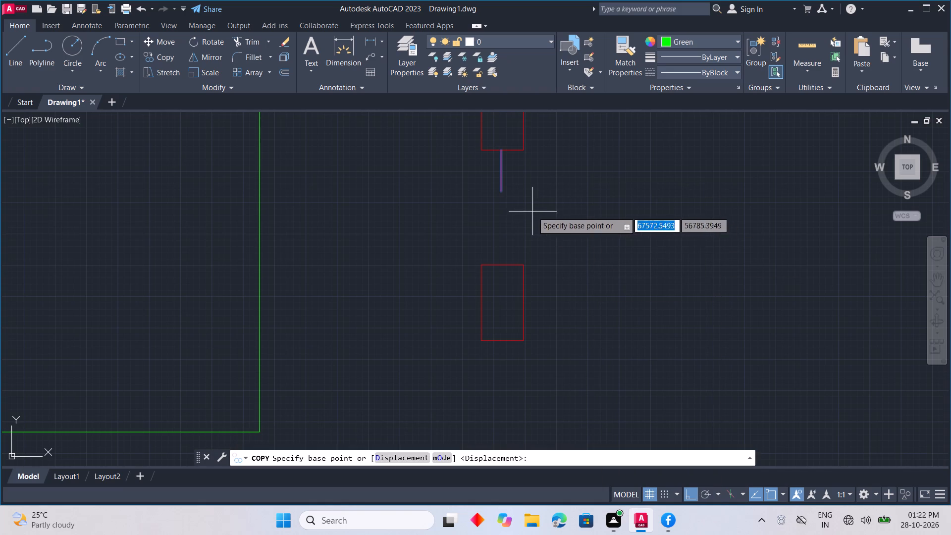
left_click(503, 192)
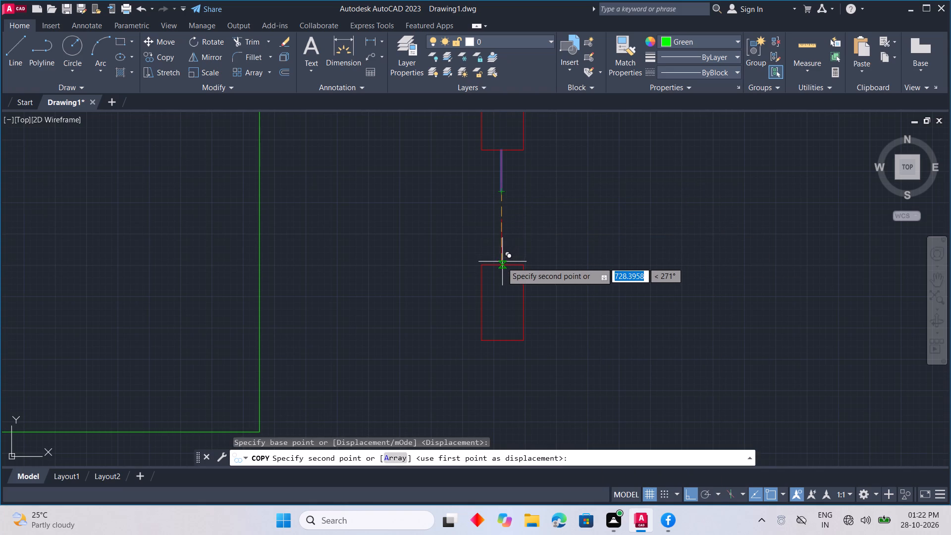
left_click(502, 263)
key("Escape")
Draw a green line about 318 units long joining the facing leads of the first and second resistors.
scroll(585, 301, "down", 3)
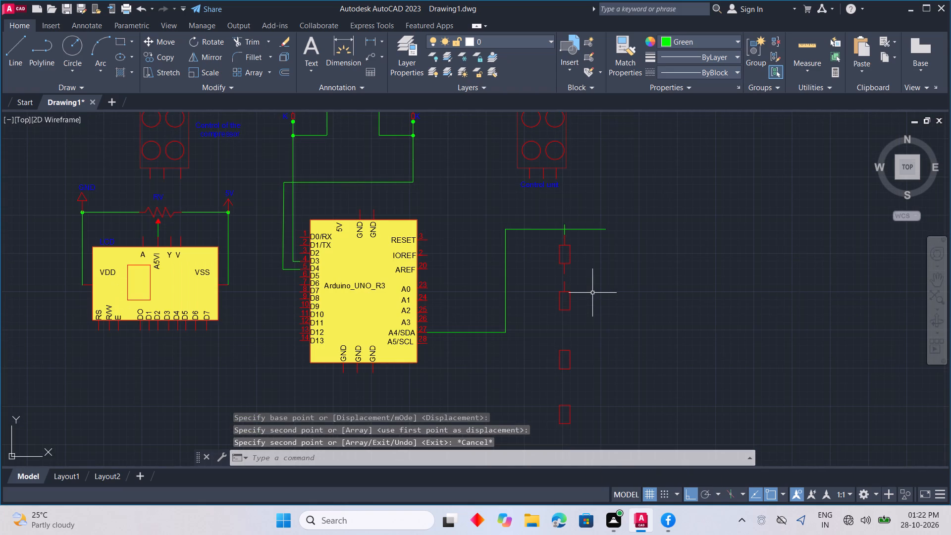
middle_click_drag(601, 292, 631, 261)
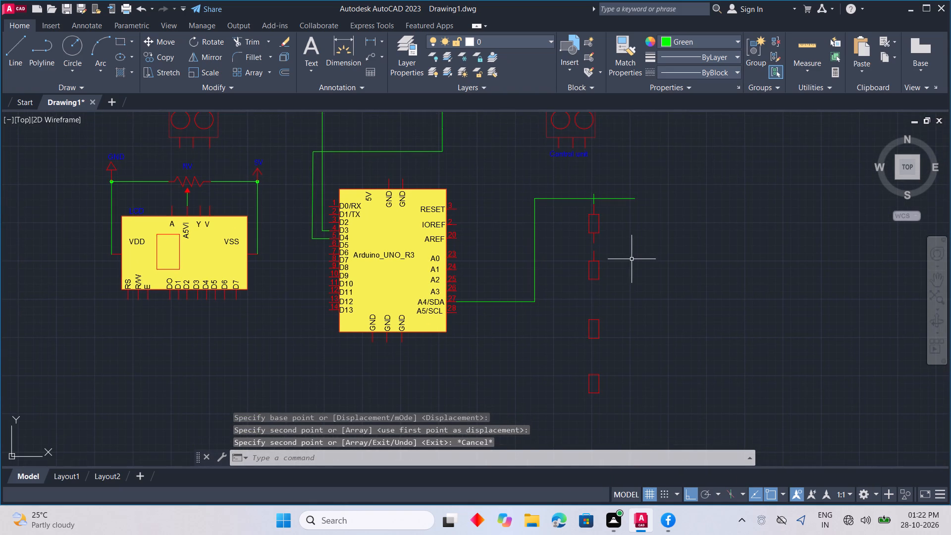
middle_click_drag(634, 256, 618, 340)
scroll(570, 321, "up", 4)
middle_click_drag(605, 360, 609, 325)
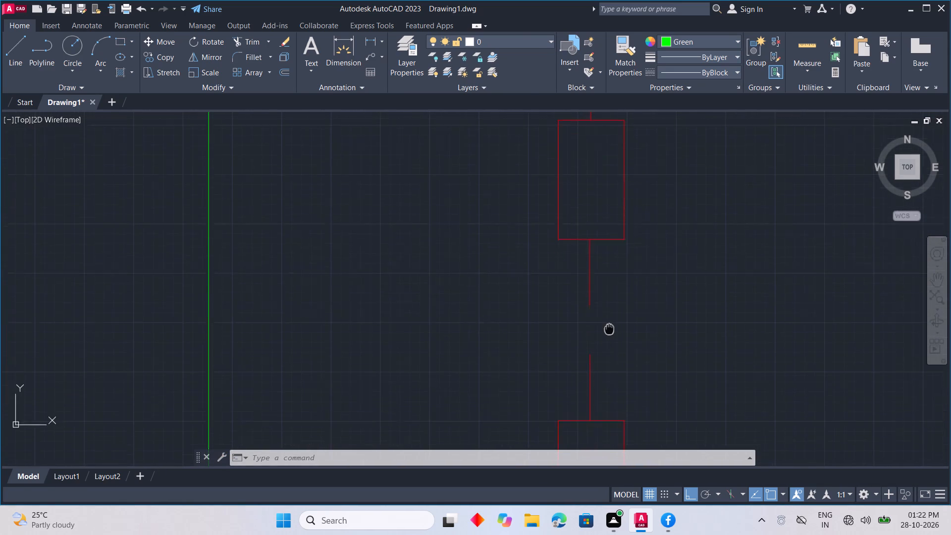
middle_click_drag(609, 325, 609, 318)
scroll(609, 320, "up", 1)
type("L")
key("space")
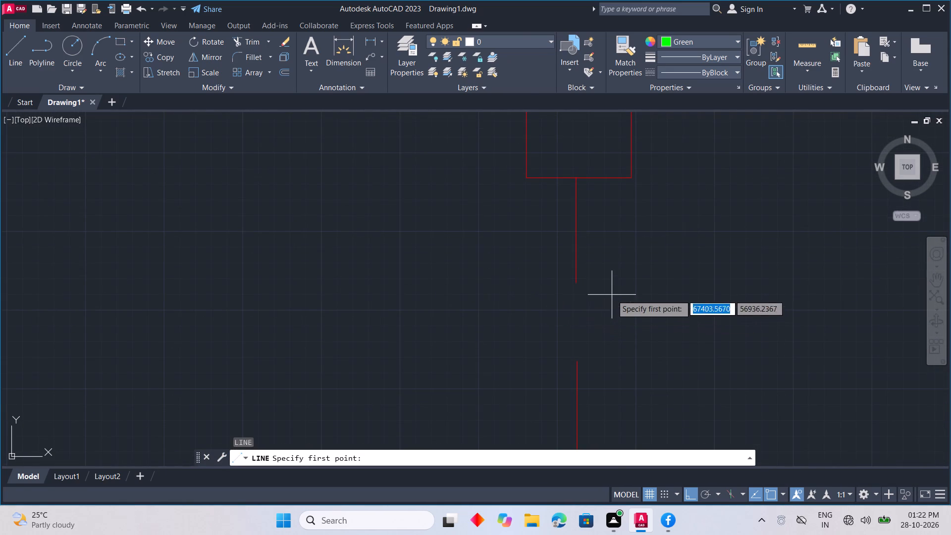
left_click(579, 280)
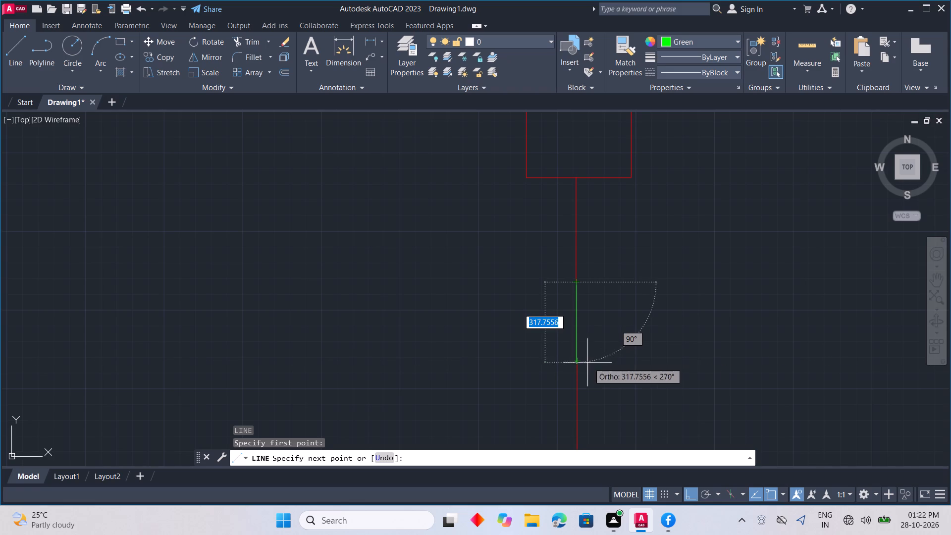
left_click(579, 363)
key("Escape")
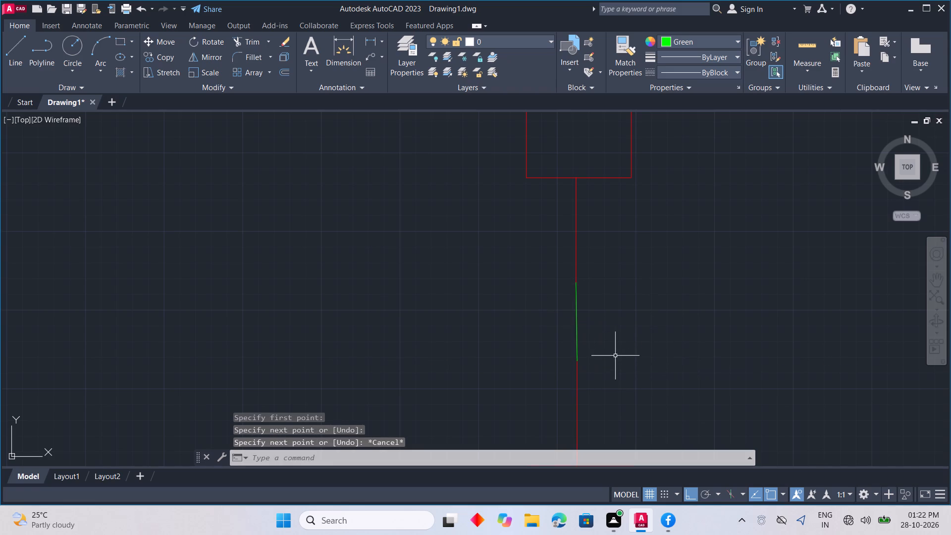
Examine the green link between the first and second resistors and how its ends meet the leads.
scroll(606, 350, "up", 3)
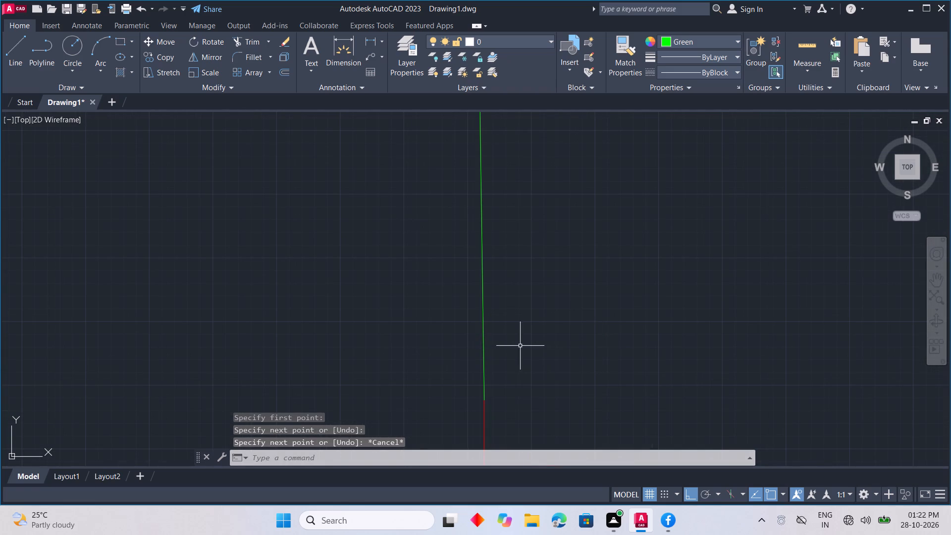
scroll(486, 349, "up", 1)
scroll(484, 349, "down", 2)
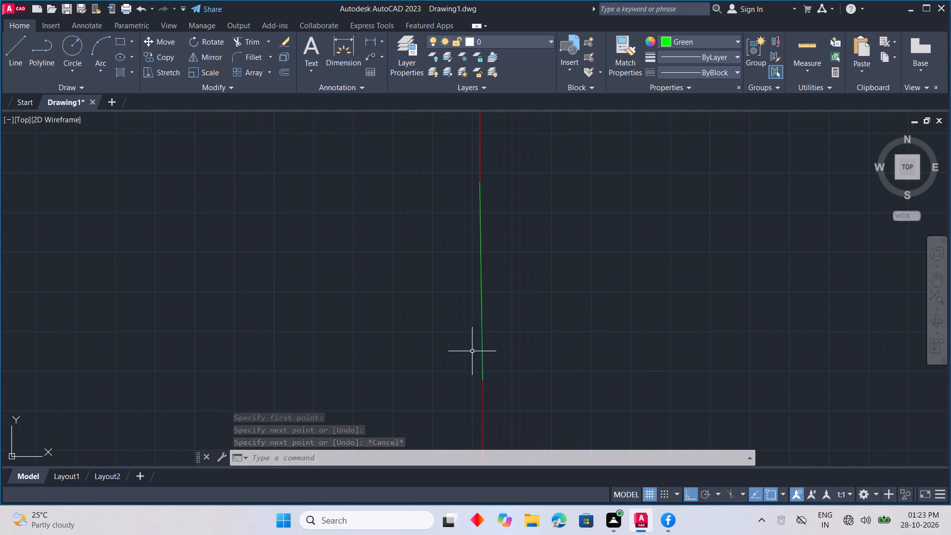
left_click(482, 352)
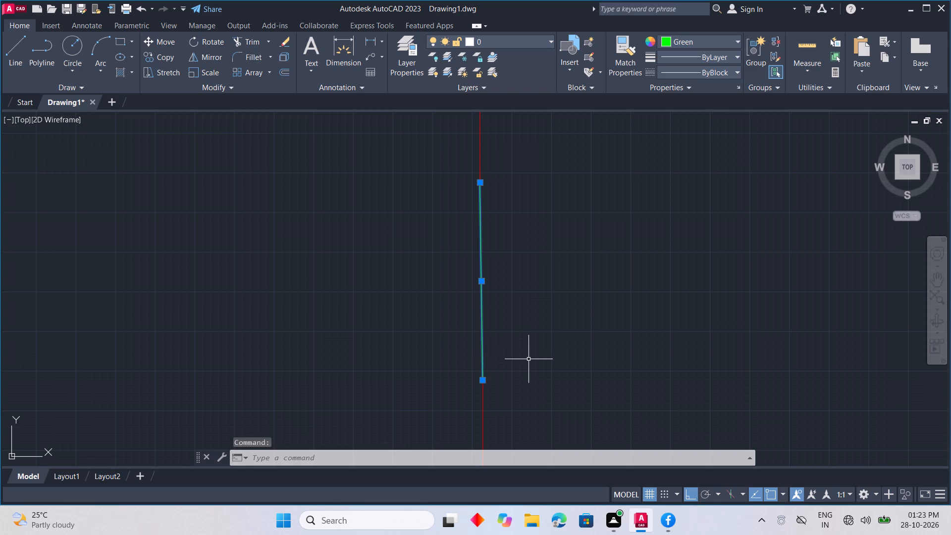
scroll(528, 360, "down", 2)
key("Escape")
scroll(532, 362, "down", 2)
scroll(733, 479, "down", 1)
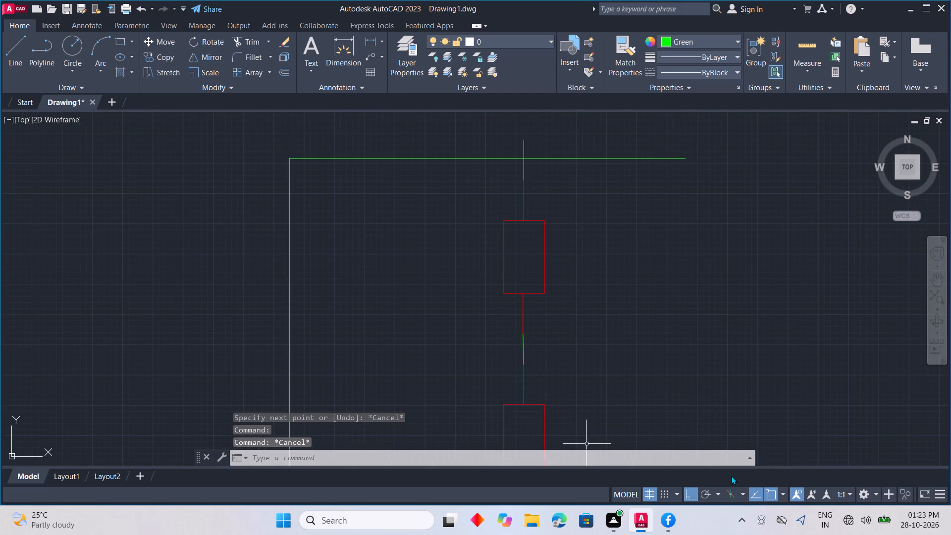
Draw a green circle with a radius of about 160 units centred on the midpoint of the green link between the first two resistors.
scroll(502, 348, "down", 2)
scroll(538, 358, "up", 4)
middle_click_drag(523, 369, 731, 373)
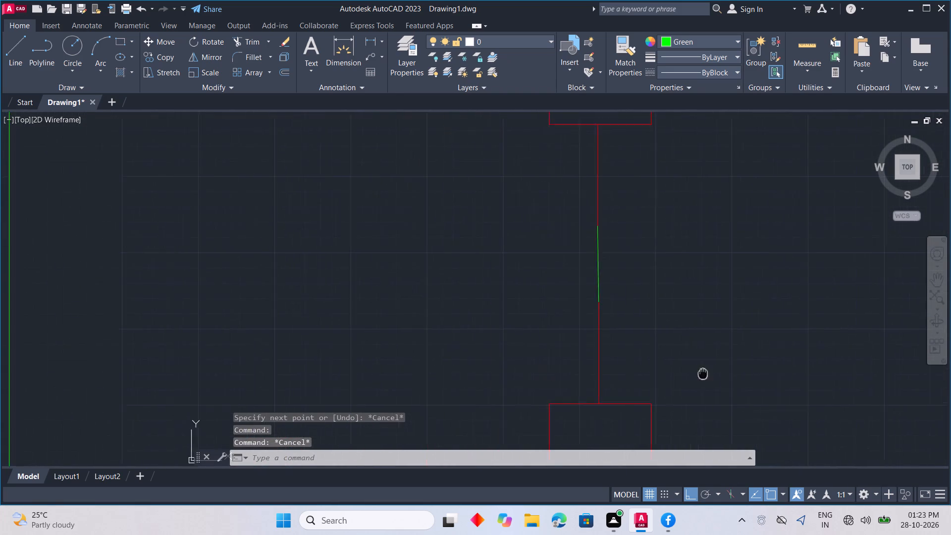
middle_click_drag(731, 373, 805, 374)
type("C")
key("space")
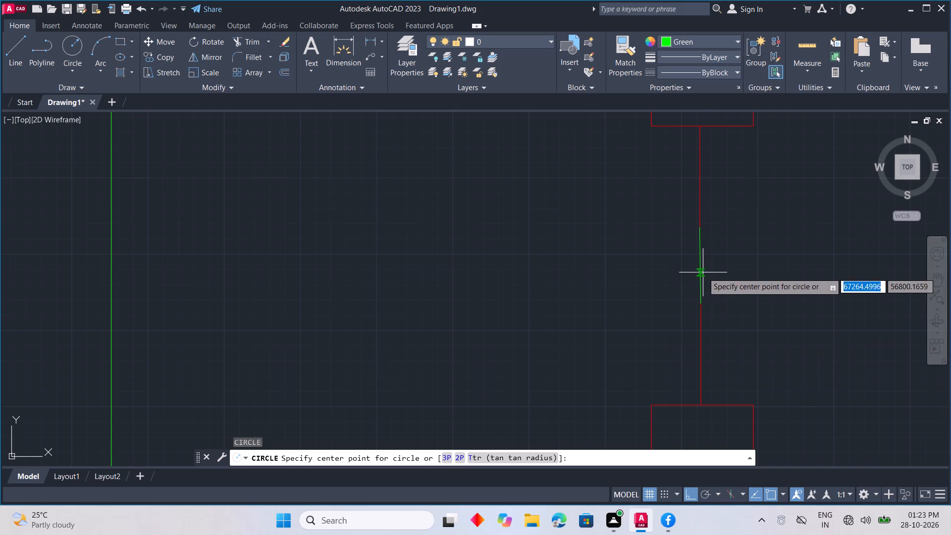
left_click(698, 266)
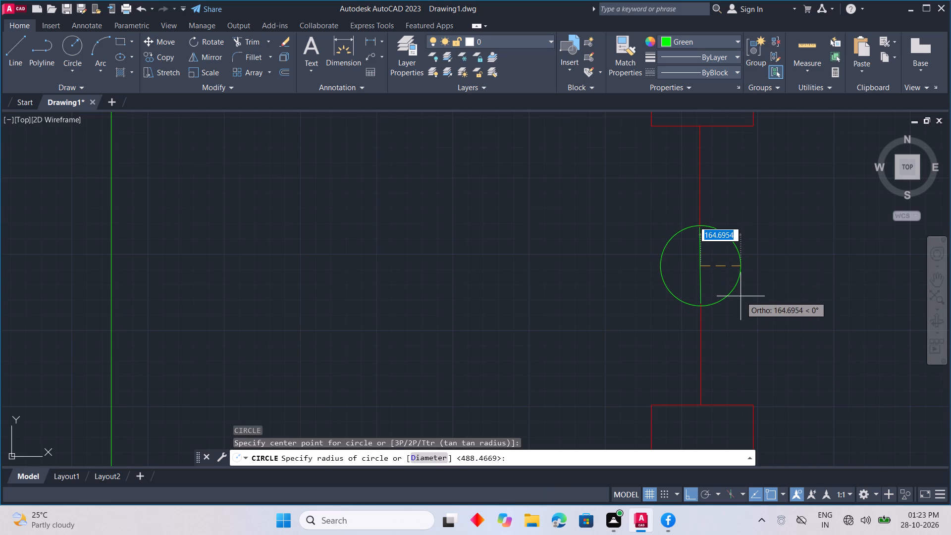
left_click(739, 268)
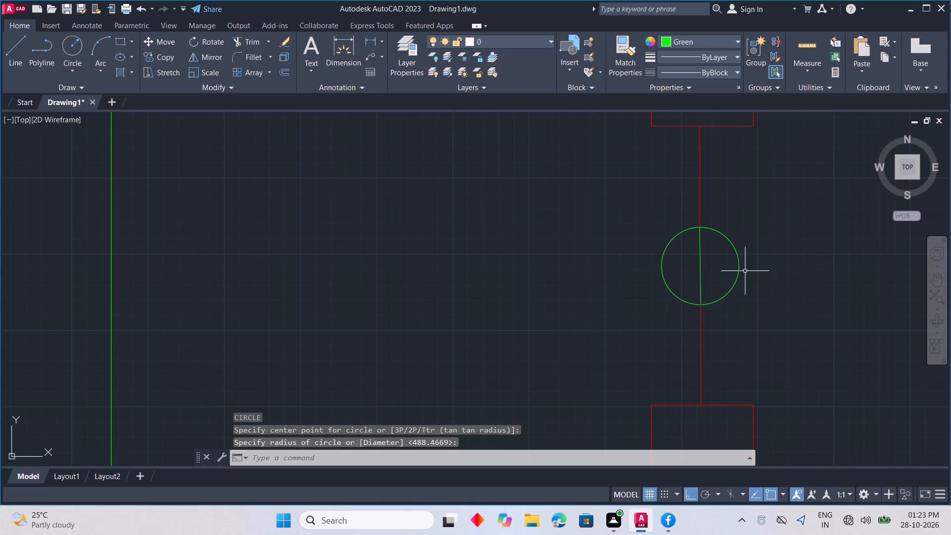
key("Escape")
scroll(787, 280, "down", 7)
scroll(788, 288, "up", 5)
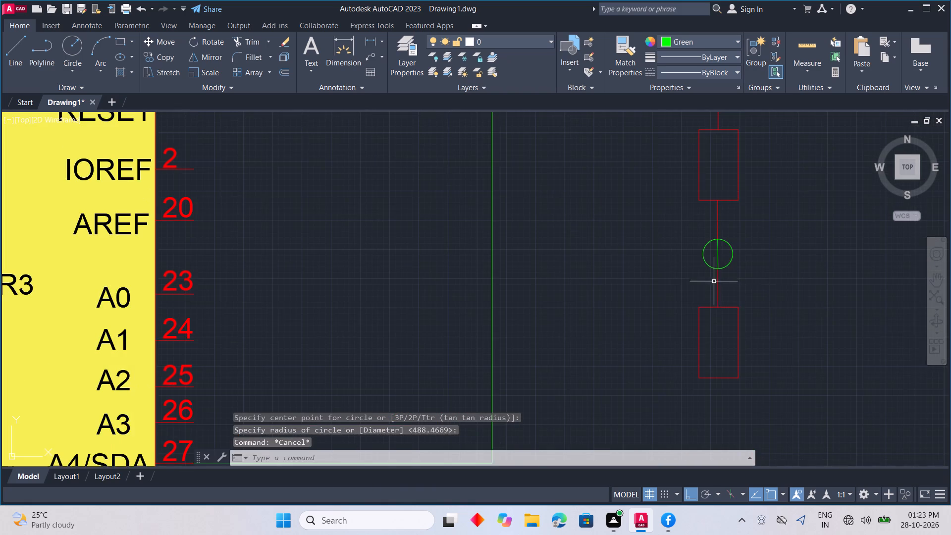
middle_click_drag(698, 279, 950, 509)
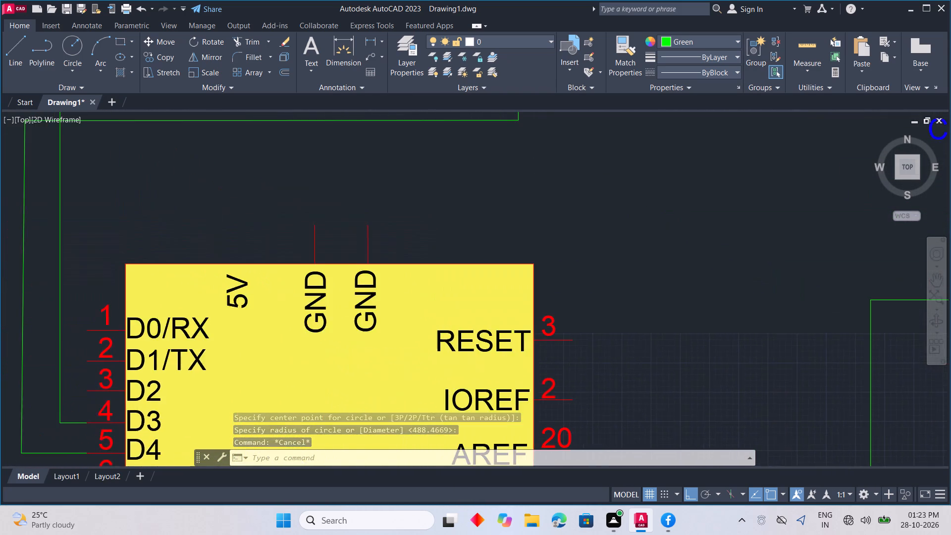
Draw a horizontal green guide line across the second resistor's top lead, just below the circle.
middle_click_drag(950, 509, 610, 144)
middle_click_drag(742, 203, 683, 322)
scroll(706, 278, "up", 2)
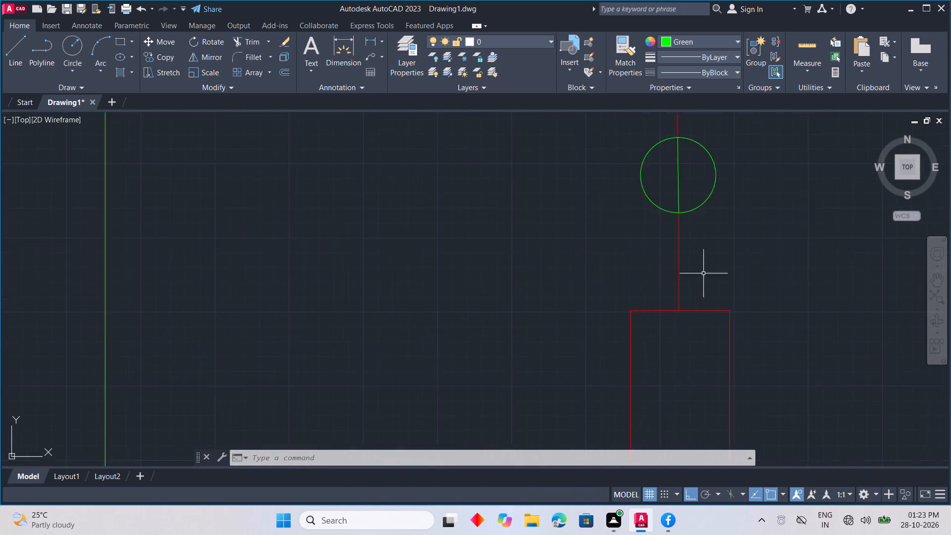
scroll(702, 272, "up", 1)
middle_click(693, 251)
type("L")
key("space")
left_click_drag(616, 240, 617, 240)
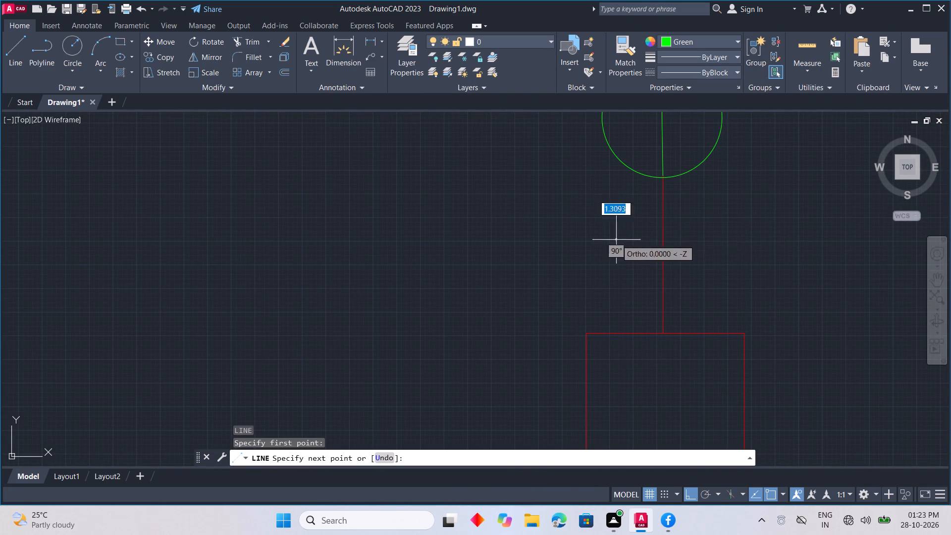
left_click_drag(617, 240, 709, 258)
left_click(807, 274)
key("Escape")
Draw a second horizontal green guide line across the first resistor's bottom lead, above the circle.
scroll(767, 232, "down", 1)
middle_click_drag(767, 232, 747, 373)
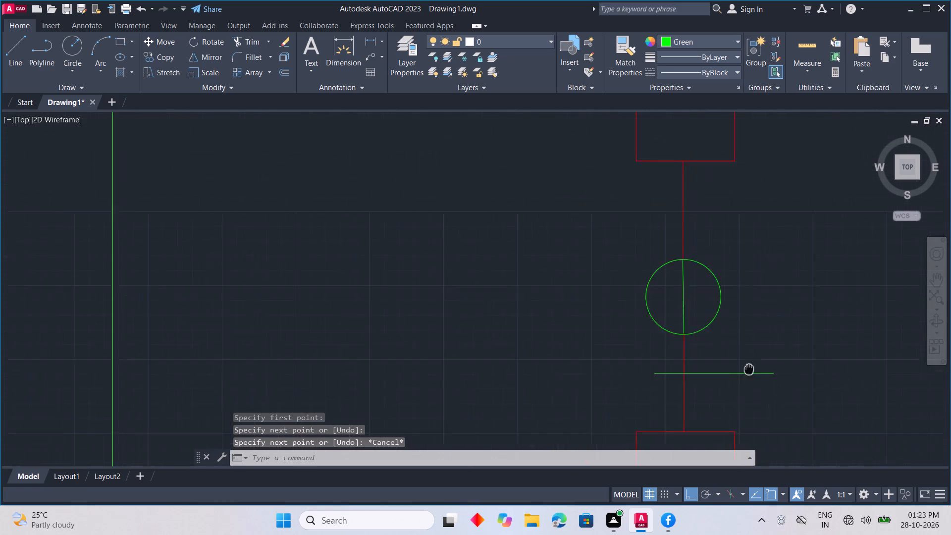
middle_click_drag(747, 373, 745, 385)
key("space")
left_click_drag(647, 232, 712, 242)
left_click(832, 263)
key("Escape")
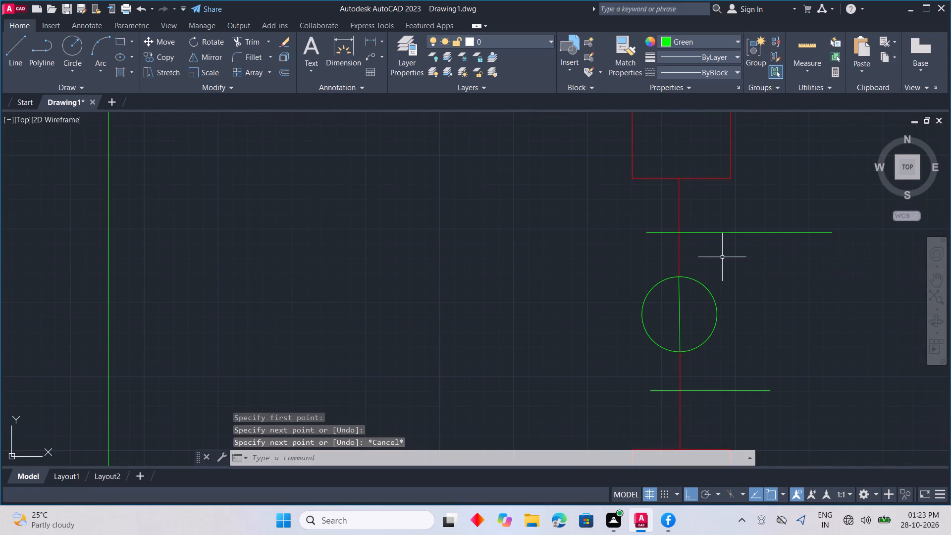
Trim off the red lead portions lying between the circle and the two horizontal guide lines.
key("t")
key("r")
key("space")
left_click_drag(697, 252, 584, 236)
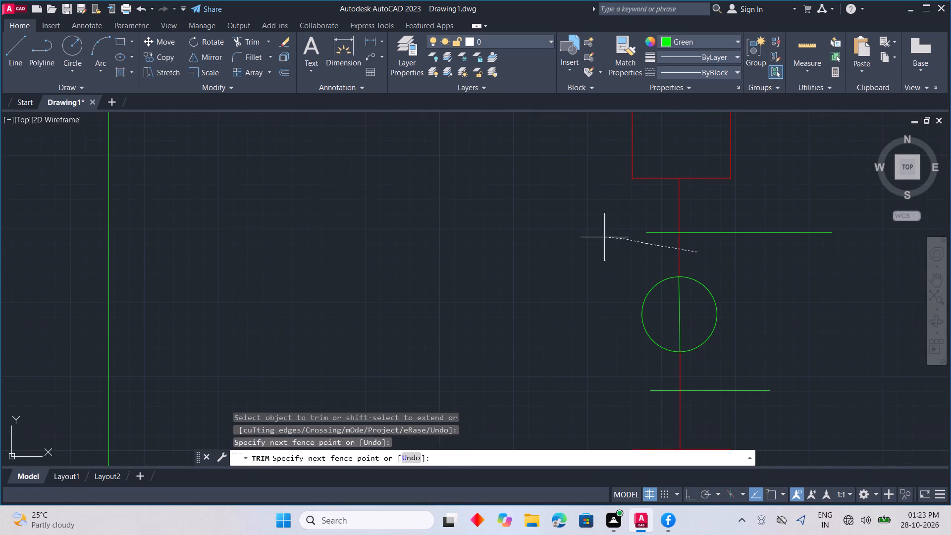
left_click_drag(584, 236, 523, 235)
left_click_drag(740, 351, 443, 353)
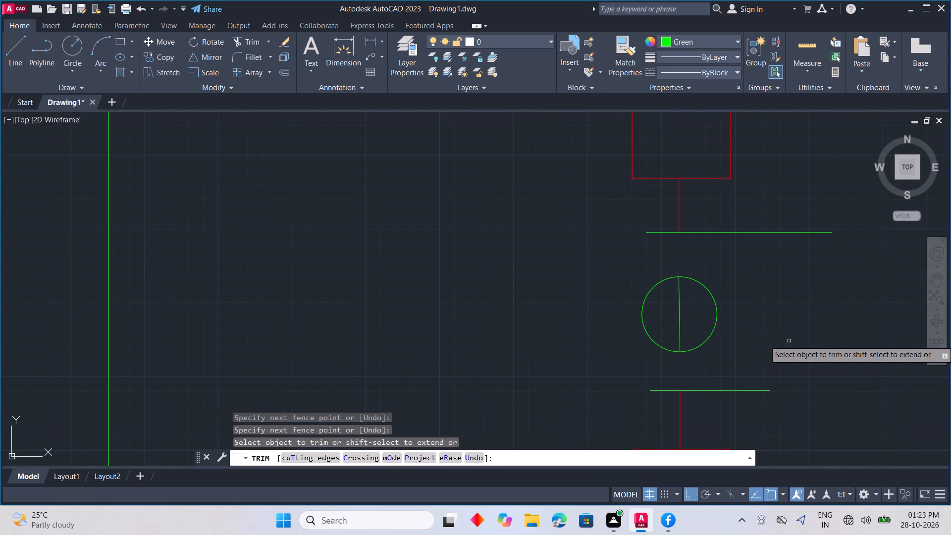
key("Escape")
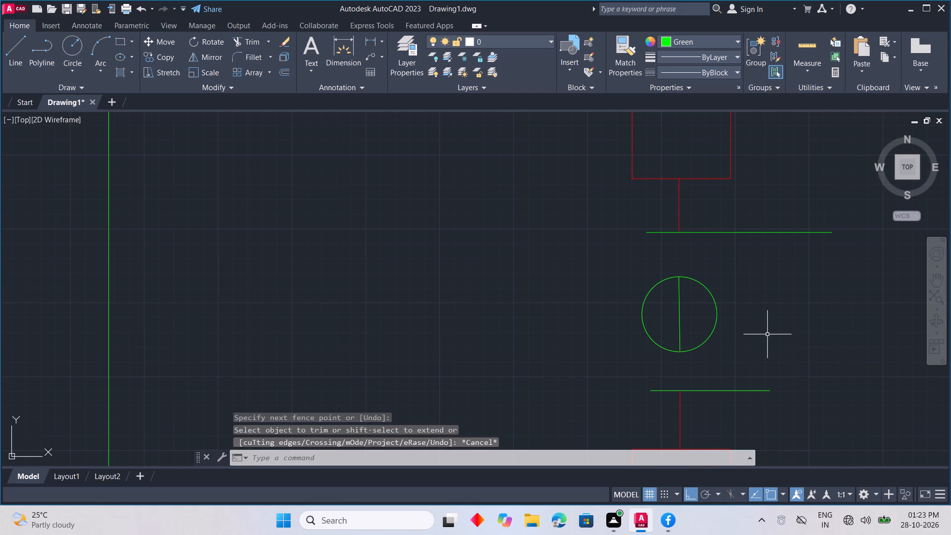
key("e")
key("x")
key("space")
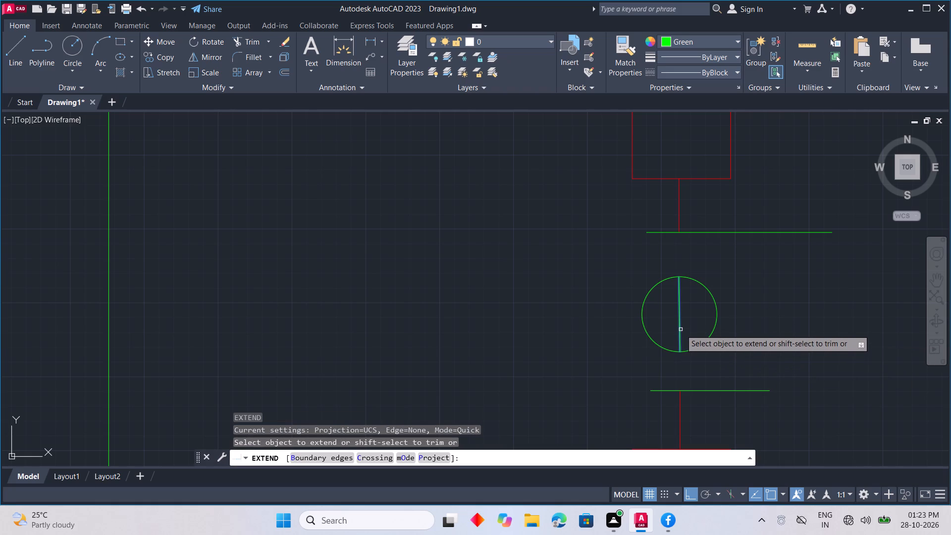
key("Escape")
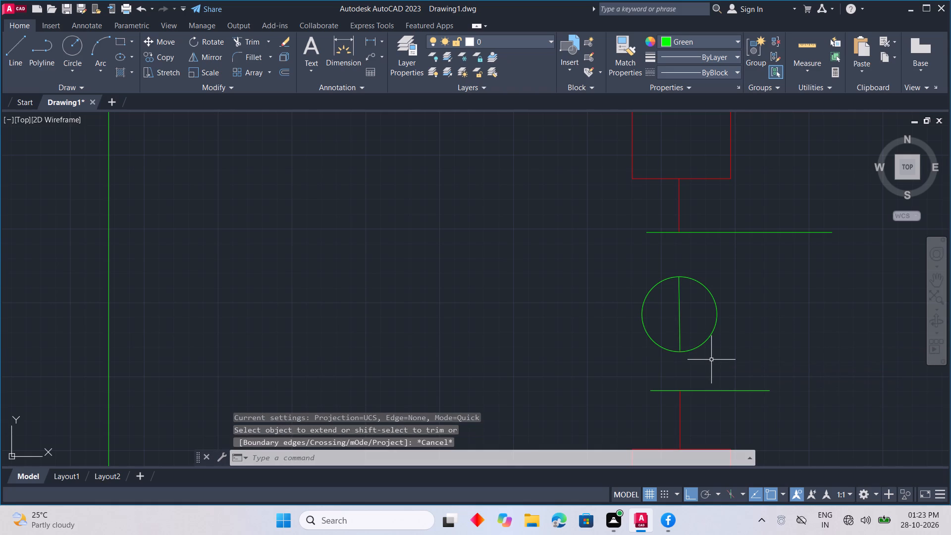
Draw a vertical green line from the second resistor's trimmed top lead through the circle up to the first resistor's top edge.
type("L")
key("space")
left_click_drag(683, 392, 685, 385)
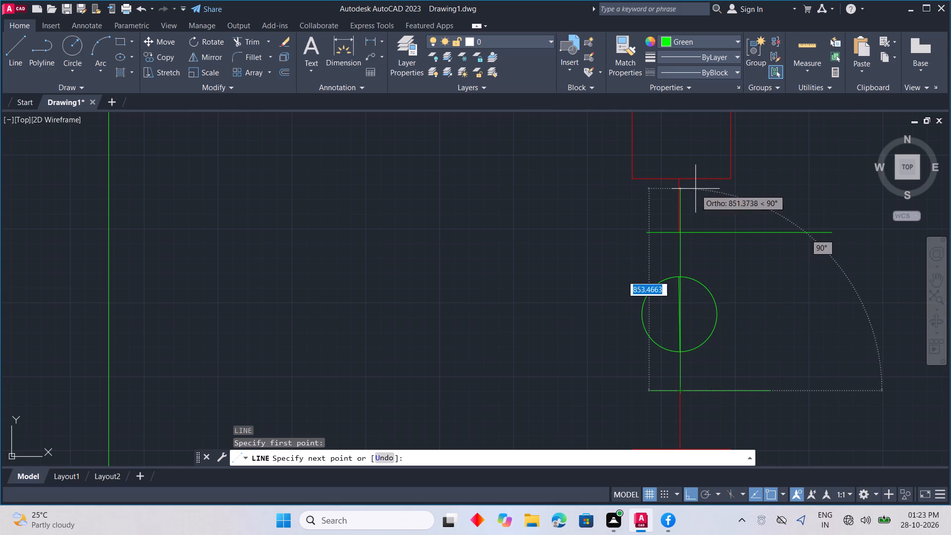
middle_click_drag(692, 177, 708, 380)
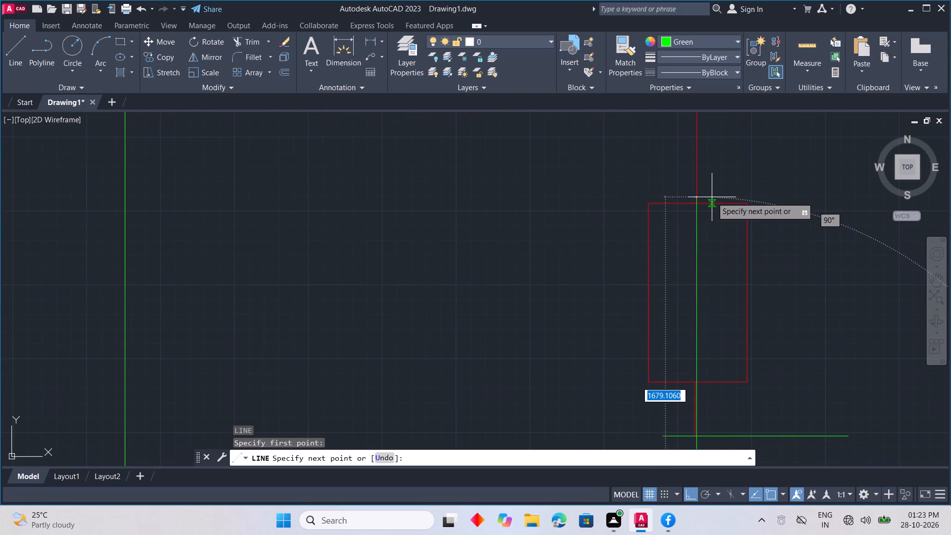
left_click(712, 197)
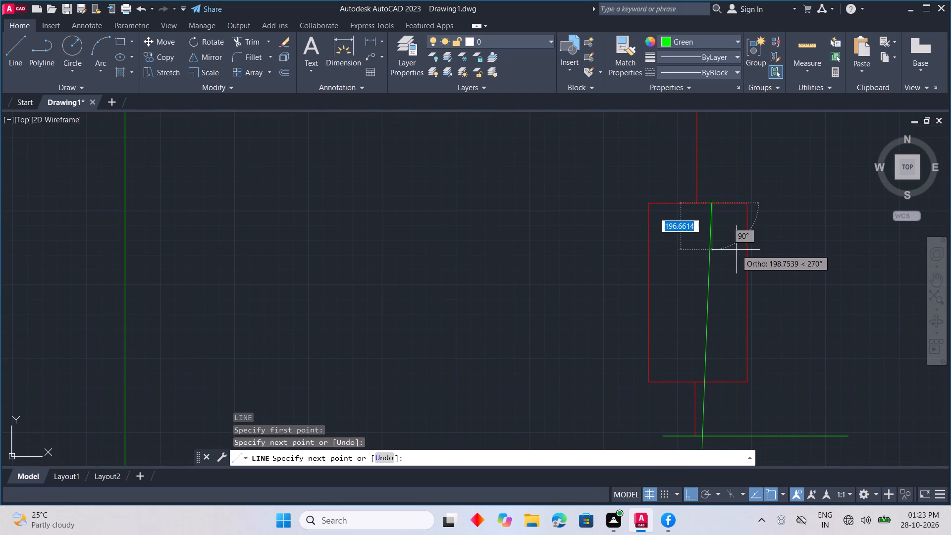
key("ctrl+z")
left_click(695, 203)
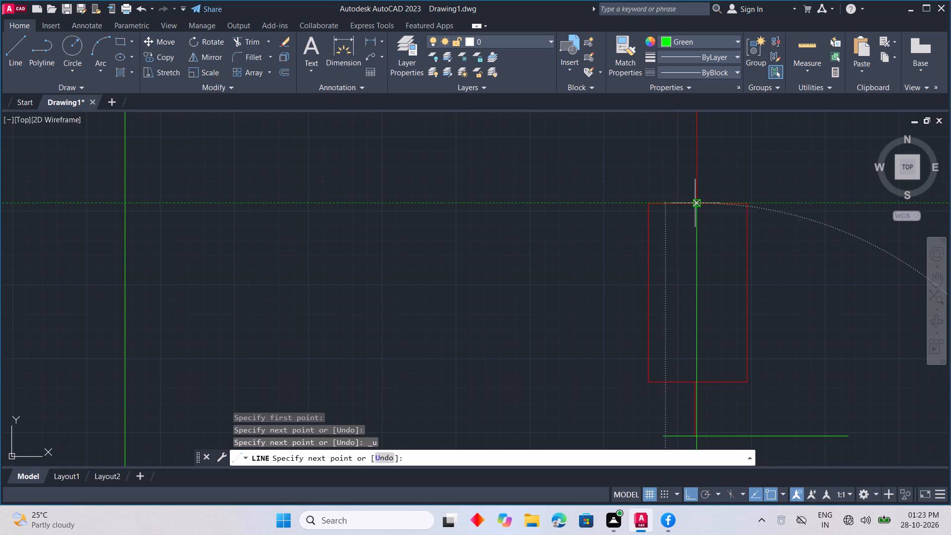
key("Escape")
Delete the short red lead below the first resistor.
scroll(712, 258, "down", 3)
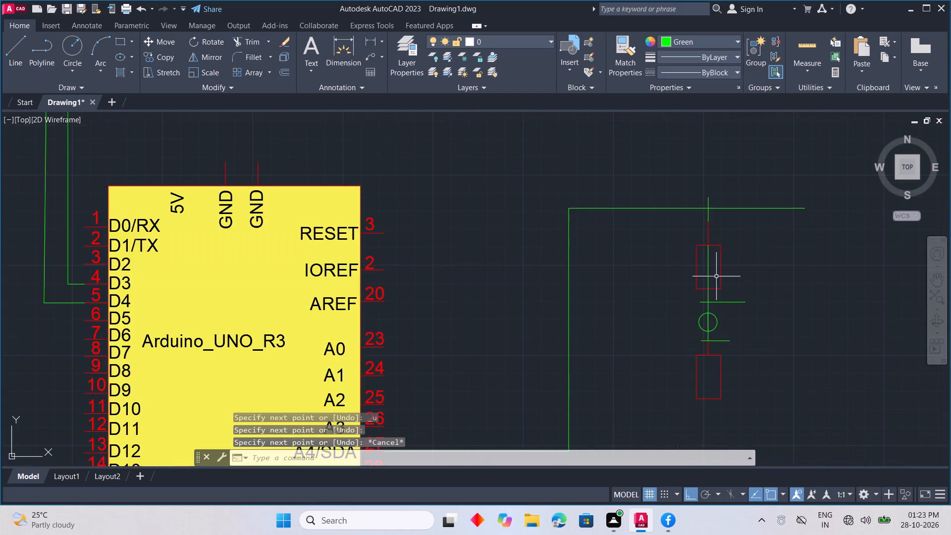
scroll(714, 292, "up", 7)
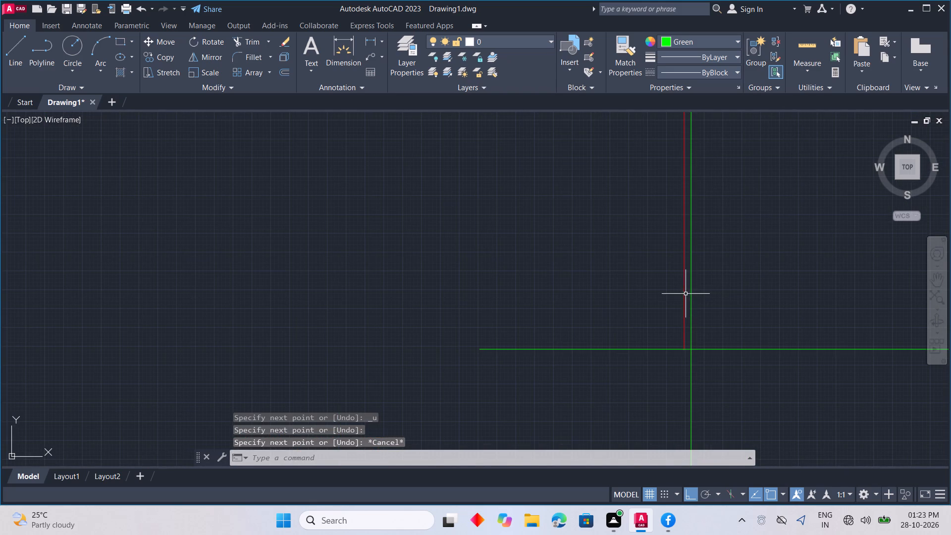
left_click(684, 294)
key("Delete")
Trim away the upper horizontal guide line and the right part of the lower one, back to the vertical green line.
scroll(704, 344, "down", 4)
scroll(704, 396, "down", 3)
middle_click_drag(734, 428, 768, 267)
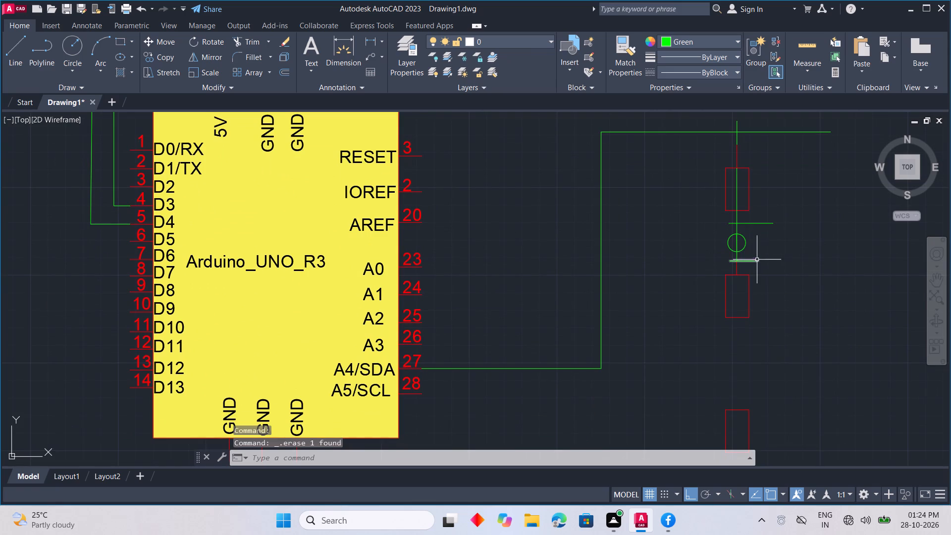
middle_click_drag(751, 250, 739, 301)
scroll(716, 306, "up", 3)
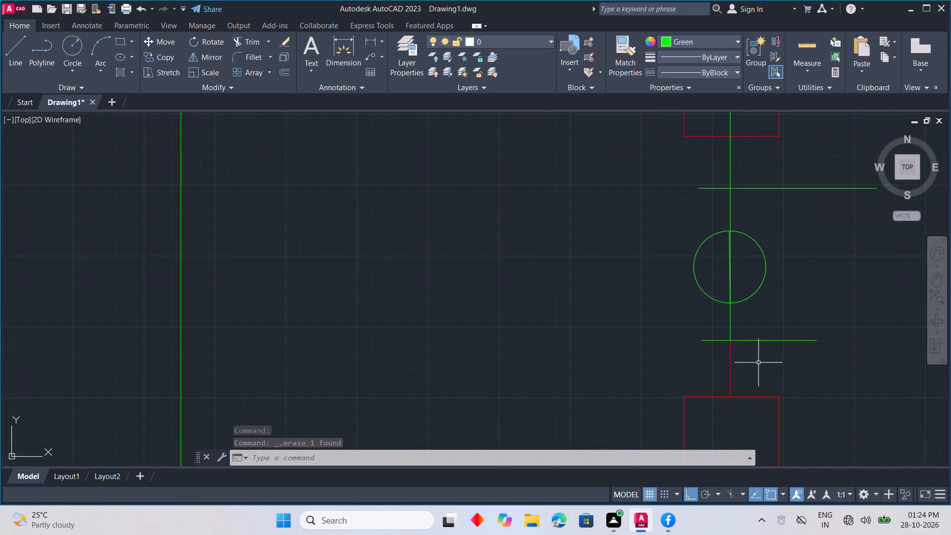
key("t")
key("r")
key("space")
left_click_drag(773, 329, 769, 379)
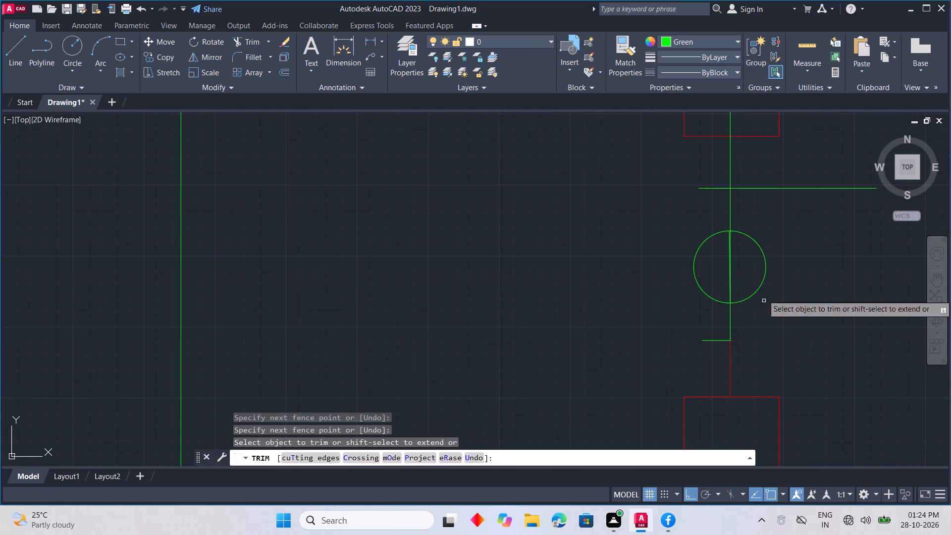
left_click_drag(798, 169, 773, 348)
left_click_drag(717, 186, 717, 190)
left_click(654, 232)
Trim away the slanted duplicate line inside the circle and the remaining stub of the lower guide line.
scroll(727, 253, "up", 3)
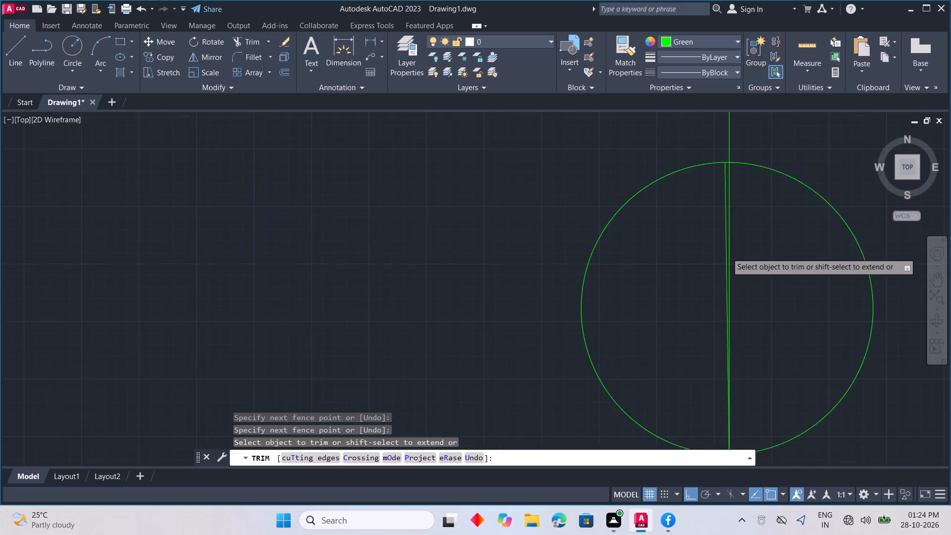
scroll(727, 253, "up", 1)
left_click(723, 255)
scroll(704, 296, "down", 5)
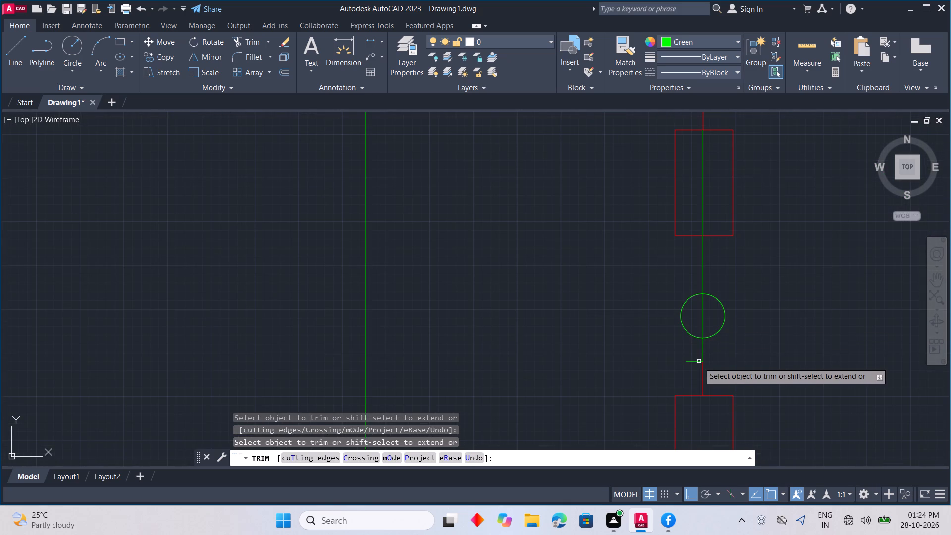
left_click(697, 361)
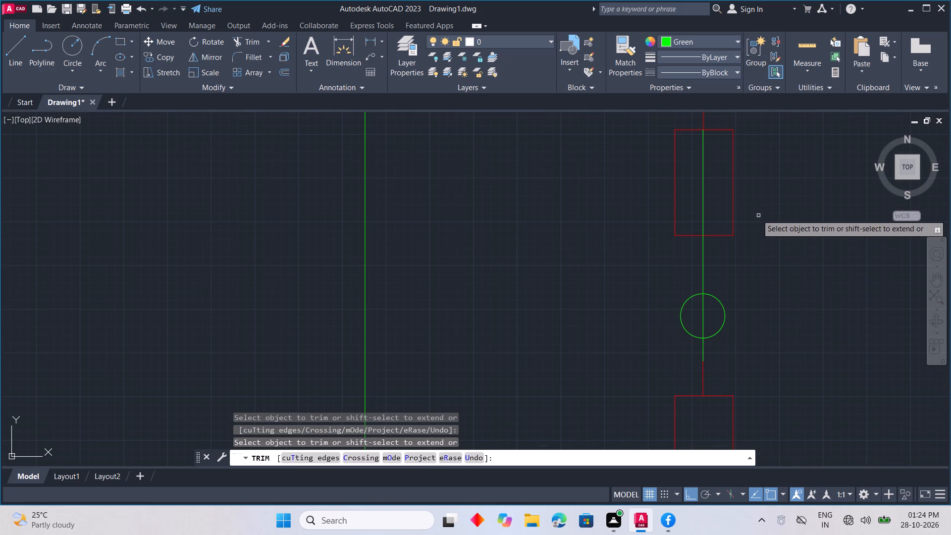
Trim the vertical green line out of the first resistor's body.
middle_click_drag(748, 215, 746, 292)
left_click(700, 275)
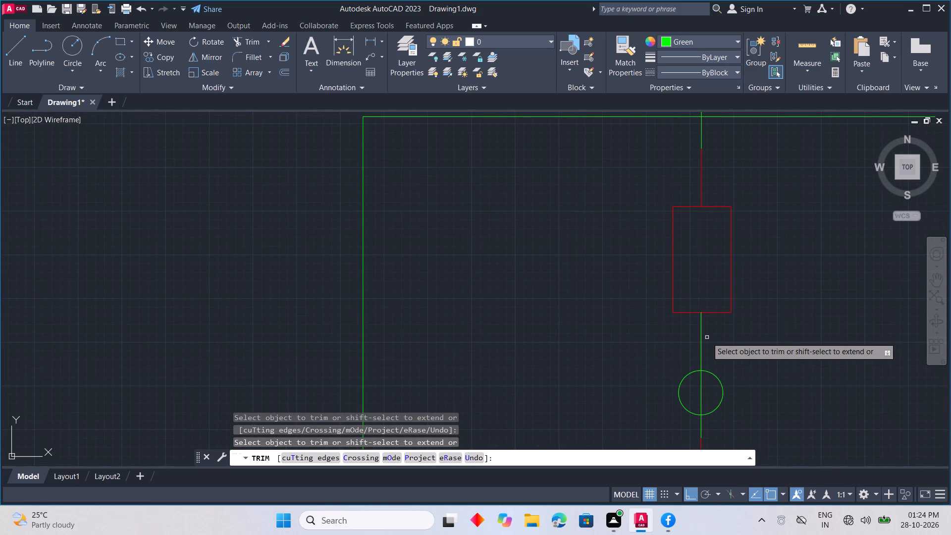
key("Escape")
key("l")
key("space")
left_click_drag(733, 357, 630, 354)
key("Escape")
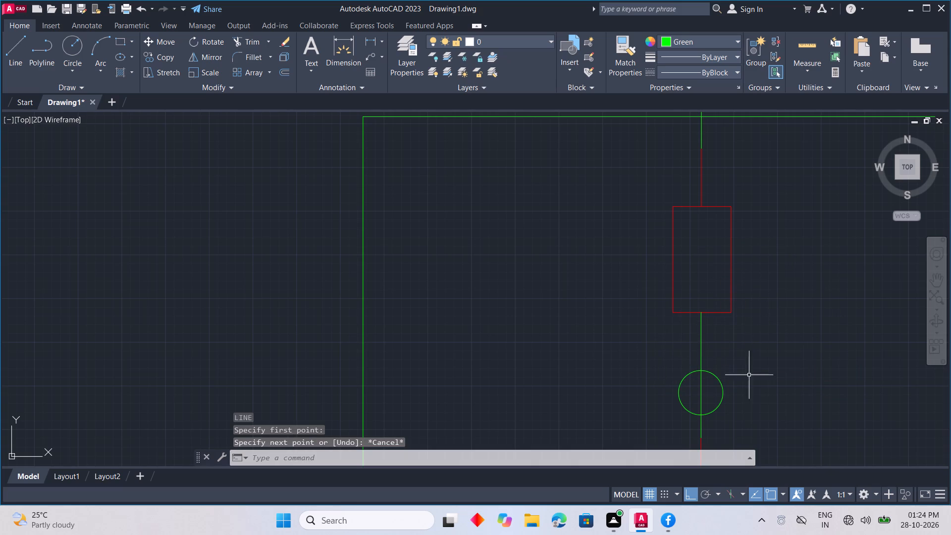
Draw a horizontal green guide line across the vertical link between the first resistor and the circle.
middle_click_drag(735, 403, 743, 377)
type("L")
key("space")
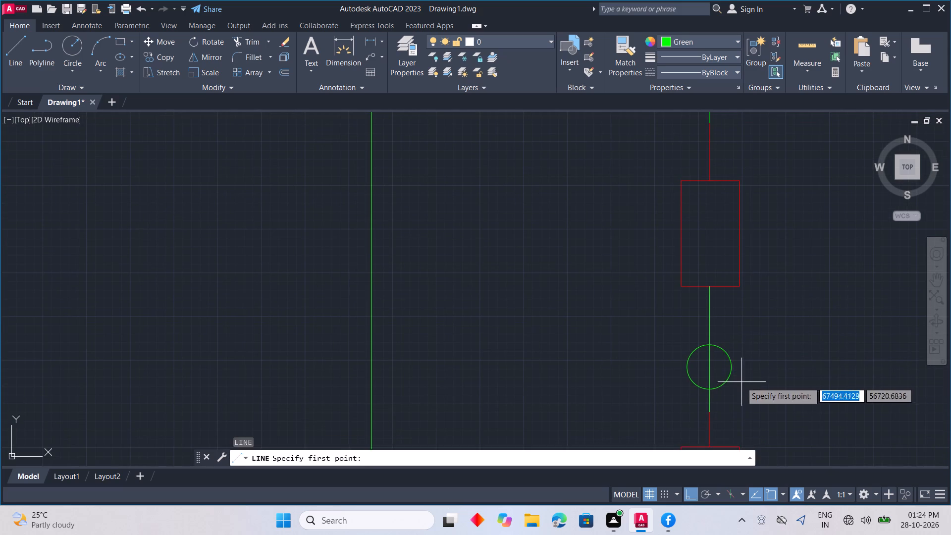
left_click_drag(725, 324, 717, 325)
left_click(639, 323)
key("Escape")
Trim the vertical green link between the first resistor's bottom edge and the guide line.
type("TR")
key("space")
left_click_drag(697, 302, 523, 302)
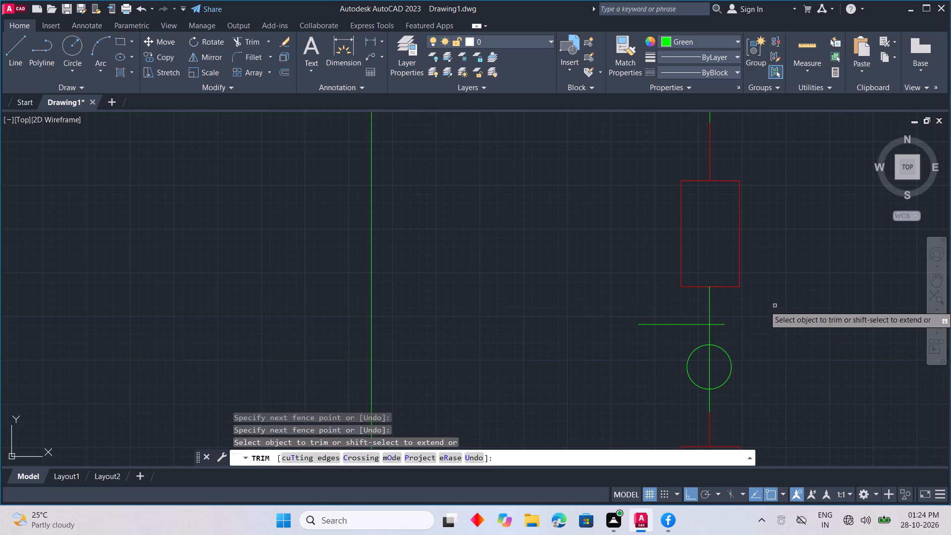
left_click_drag(774, 306, 536, 306)
key("Escape")
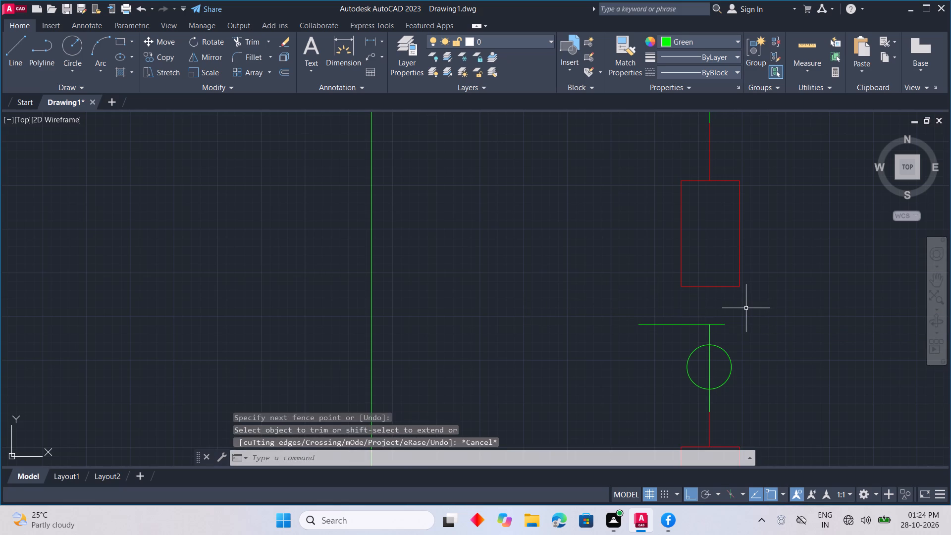
Set the current object colour to Red.
left_click(706, 38)
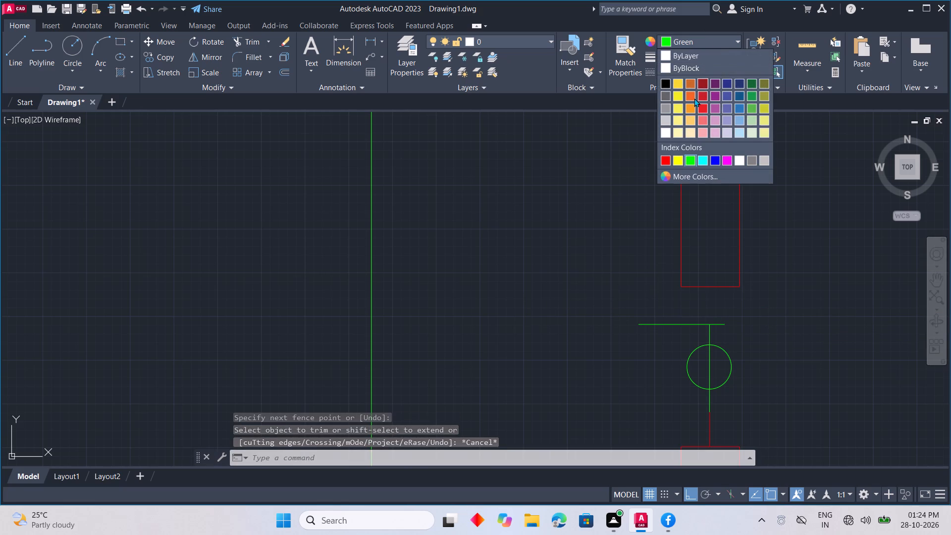
left_click(661, 161)
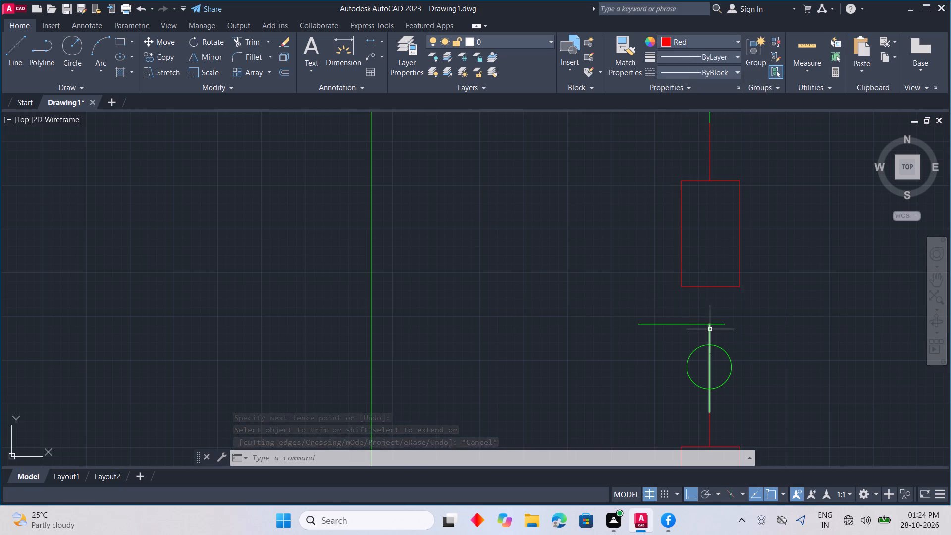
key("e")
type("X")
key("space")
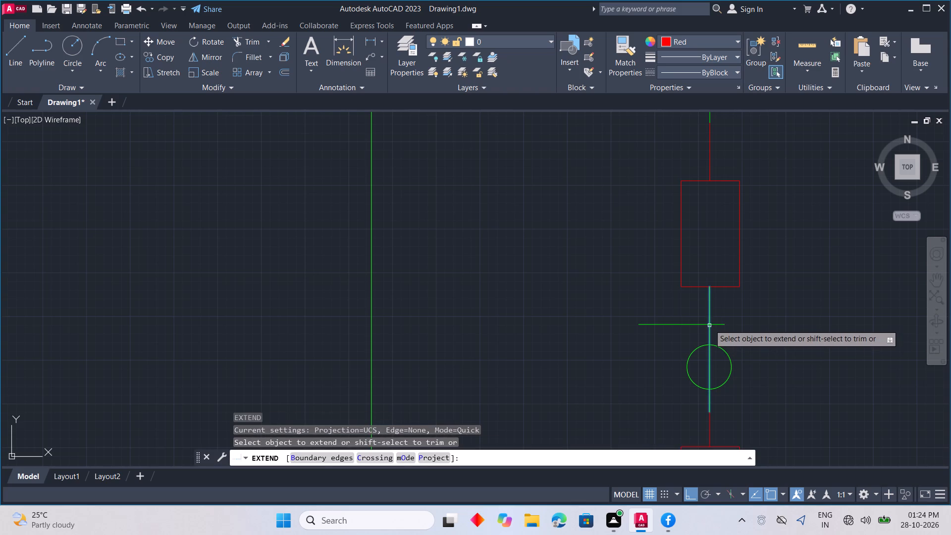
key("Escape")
Draw a vertical red line about 300 units long from the green link's upper end to just inside the first resistor.
type("L")
key("space")
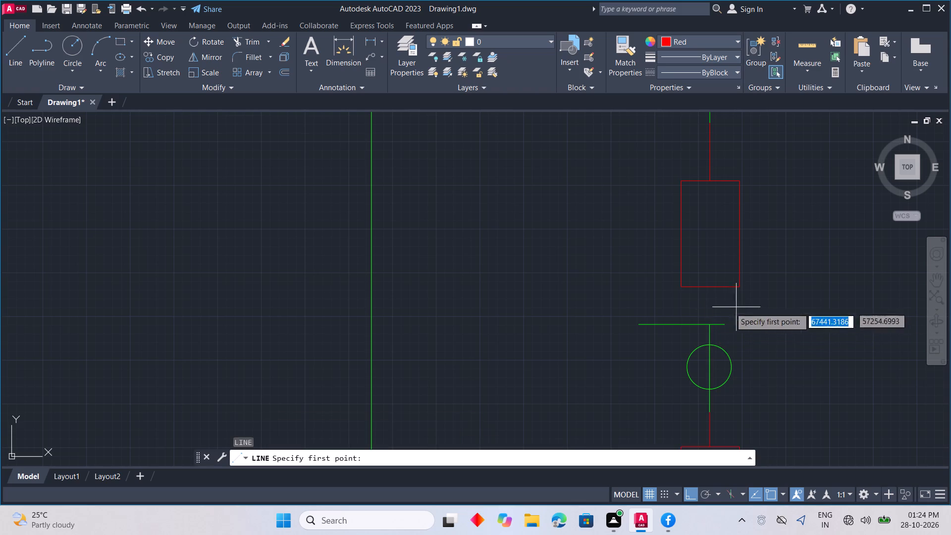
left_click(711, 325)
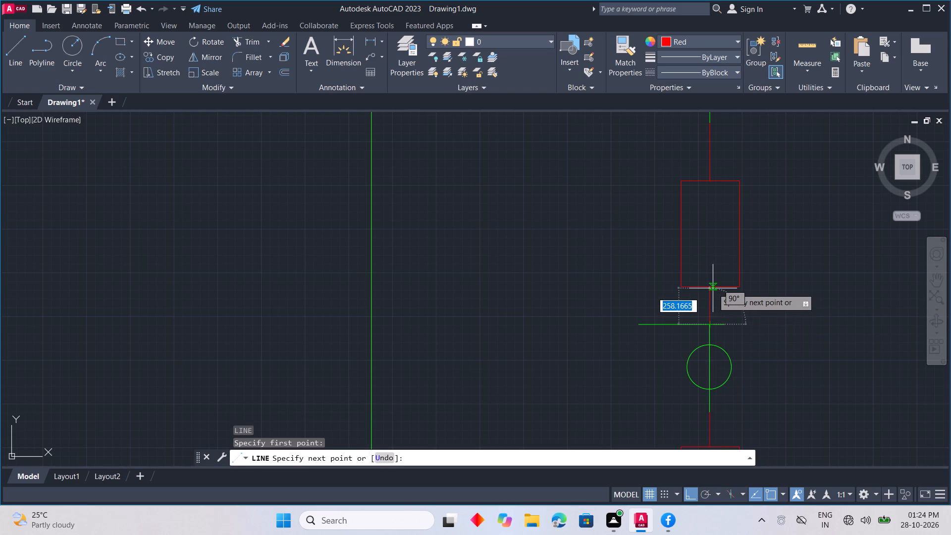
scroll(711, 280, "up", 3)
scroll(710, 280, "down", 2)
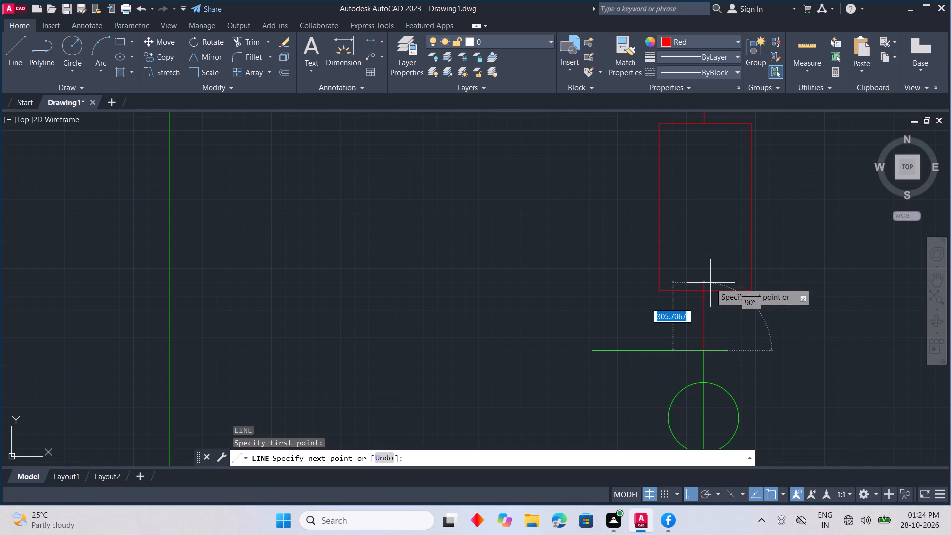
left_click(710, 283)
key("Escape")
Trim the red lead's overshoot inside the first resistor and remove both sides of the horizontal guide line.
type("TR")
key("space")
left_click(704, 286)
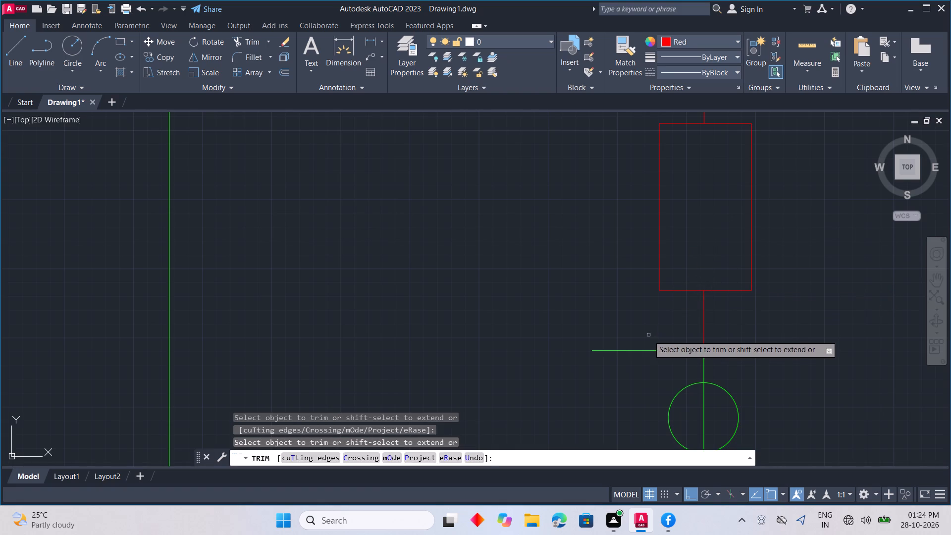
left_click_drag(644, 344, 643, 384)
left_click(726, 351)
scroll(794, 370, "down", 4)
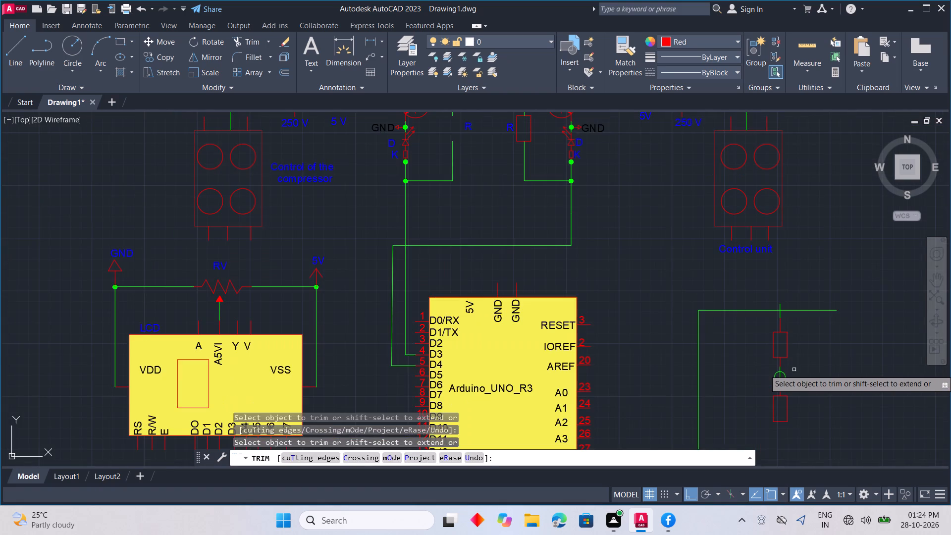
key("Escape")
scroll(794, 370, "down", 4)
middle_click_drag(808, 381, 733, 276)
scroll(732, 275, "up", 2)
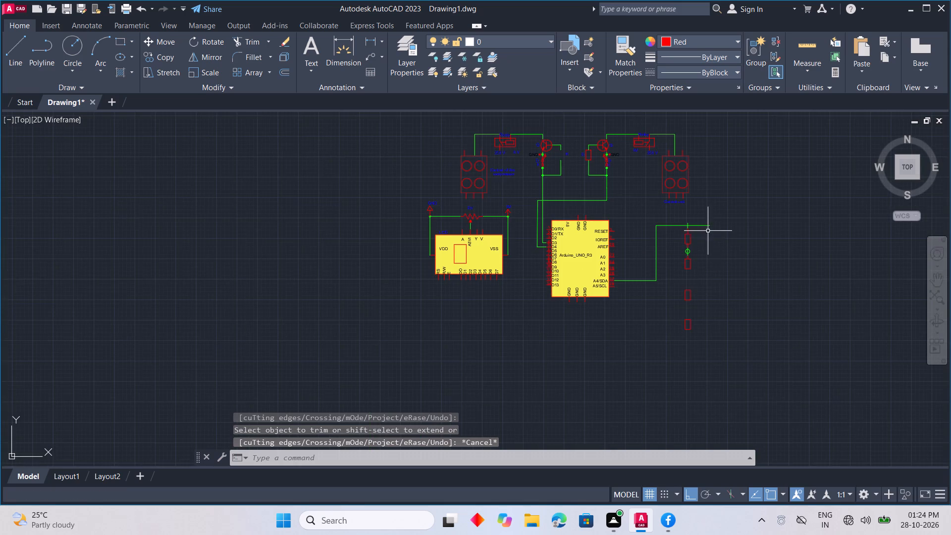
Hatch both halves of the junction circle between the first and second resistors with a solid green fill.
middle_click_drag(706, 229, 725, 292)
scroll(720, 305, "up", 3)
middle_click_drag(696, 329, 766, 291)
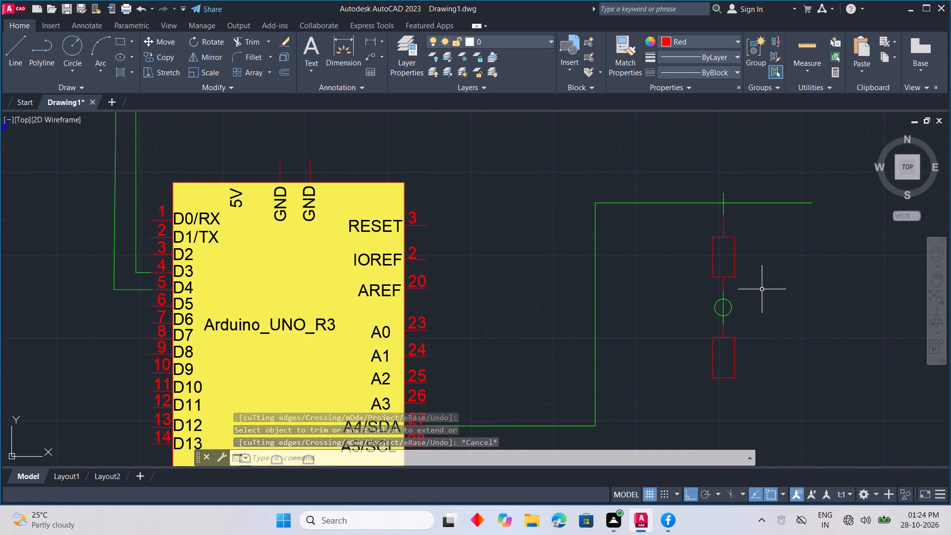
key("h")
key("space")
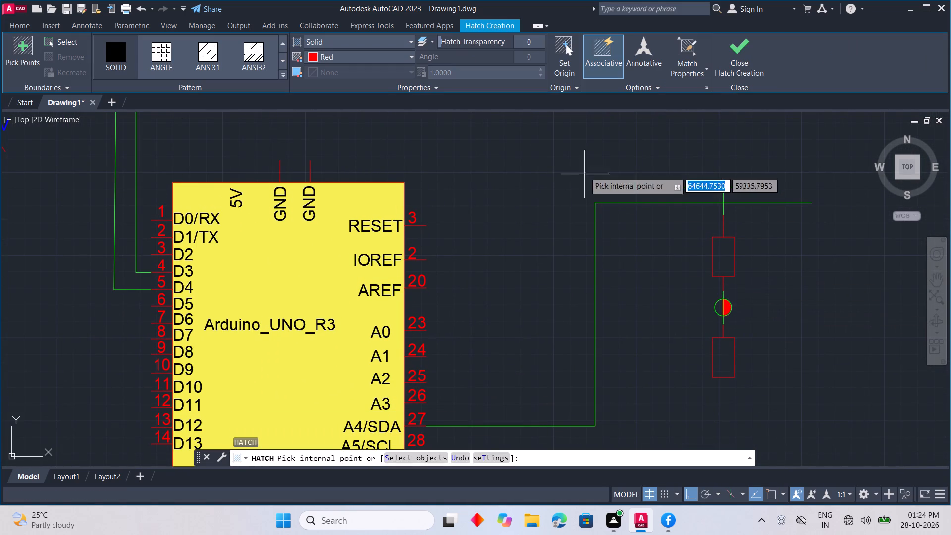
left_click(374, 53)
left_click(336, 185)
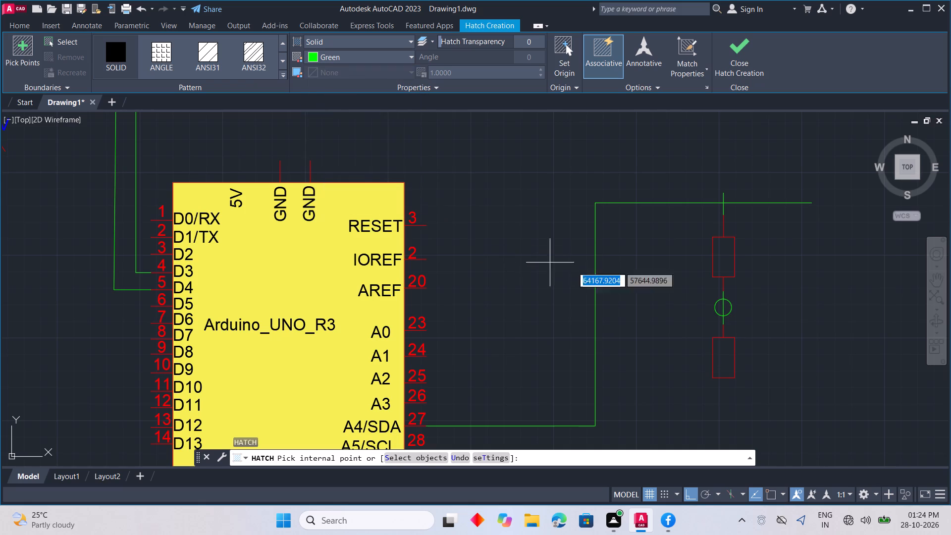
left_click(718, 306)
left_click(730, 307)
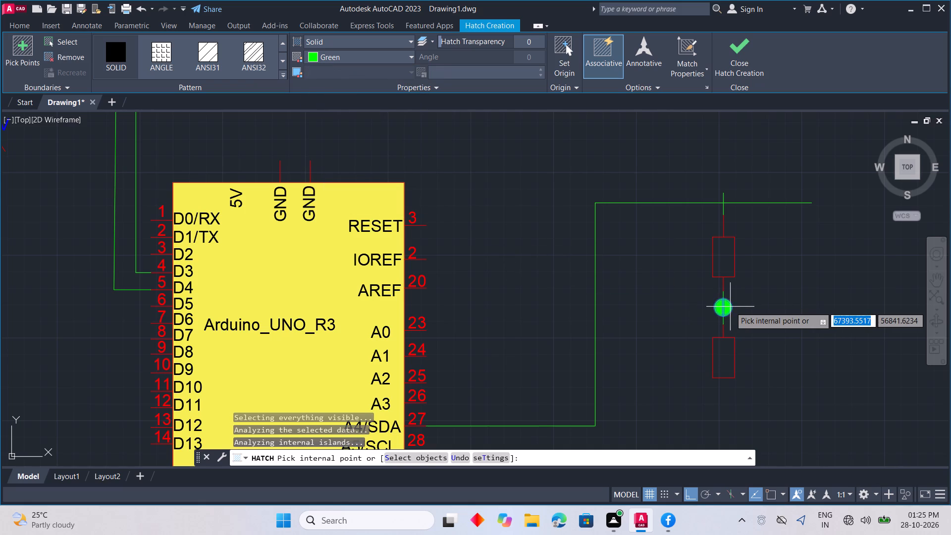
scroll(735, 317, "down", 5)
scroll(762, 323, "up", 2)
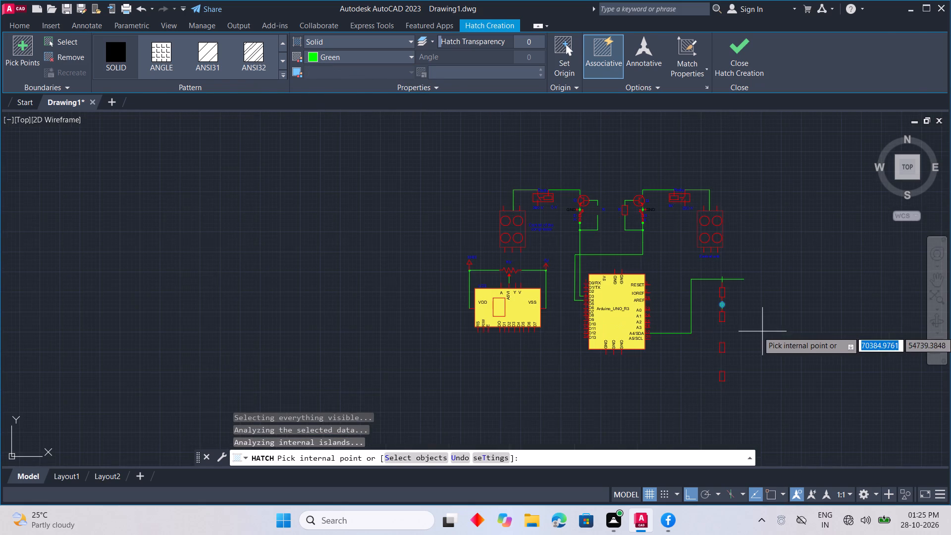
key("Escape")
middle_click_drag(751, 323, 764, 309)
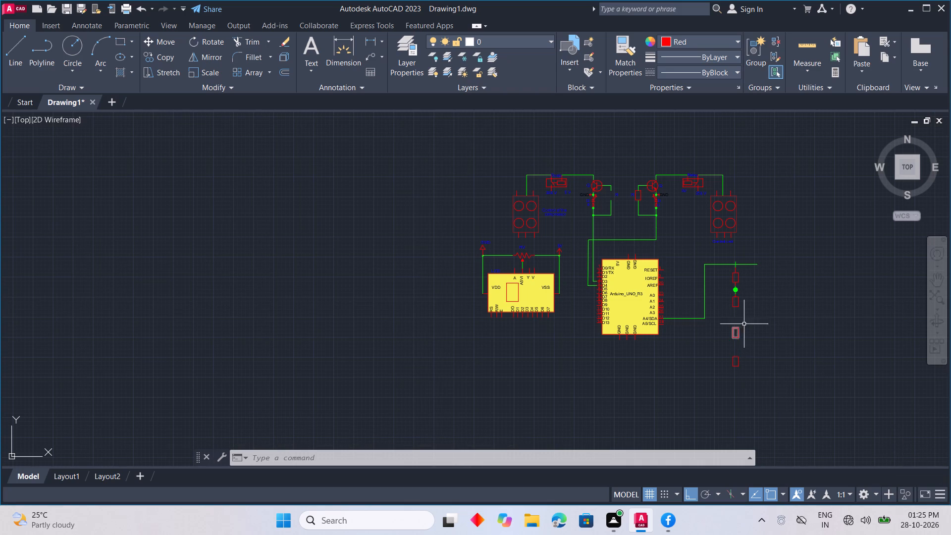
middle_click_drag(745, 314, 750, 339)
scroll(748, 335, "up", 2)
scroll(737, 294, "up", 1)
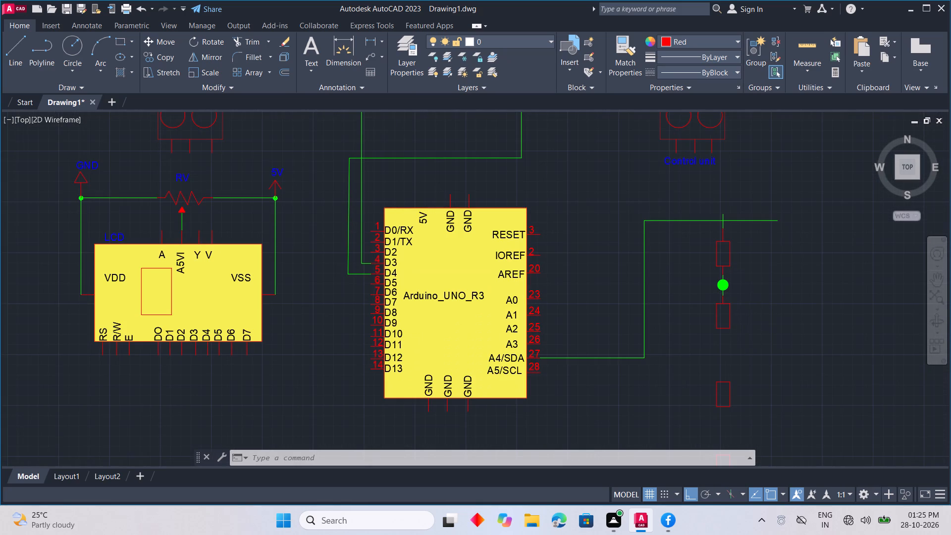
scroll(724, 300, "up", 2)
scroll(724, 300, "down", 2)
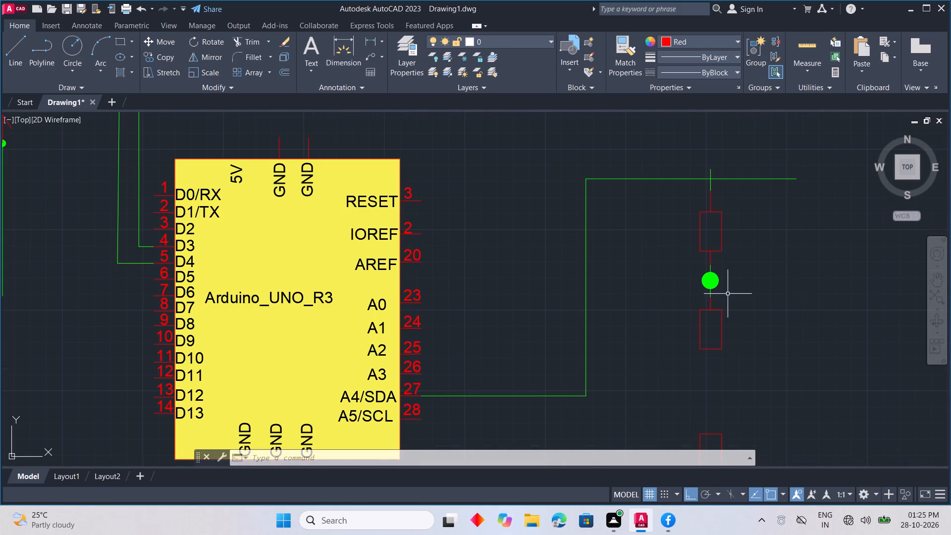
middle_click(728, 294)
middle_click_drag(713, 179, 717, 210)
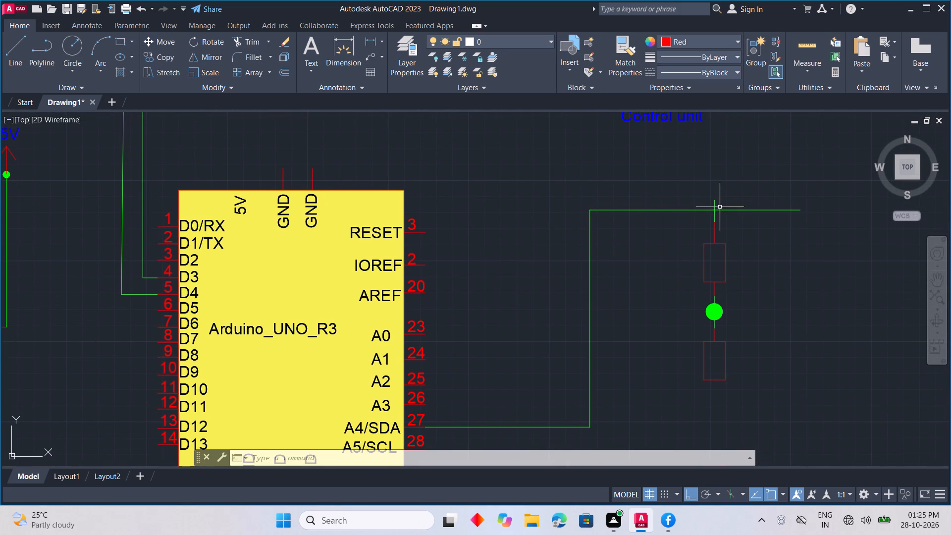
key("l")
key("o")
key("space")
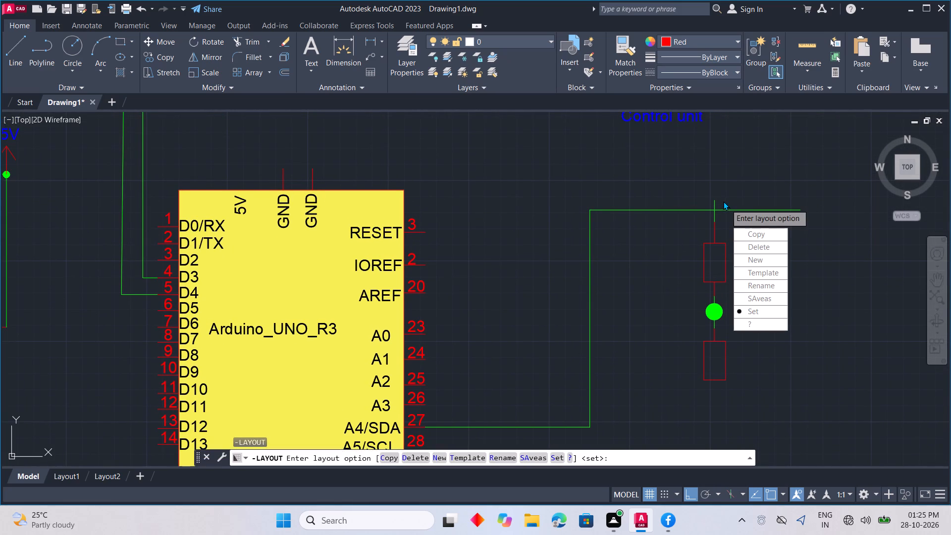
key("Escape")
Draw a red line about 518 units straight up from the green link's upper end, plus a left-hand arrowhead side about 318 units long.
type("L")
key("space")
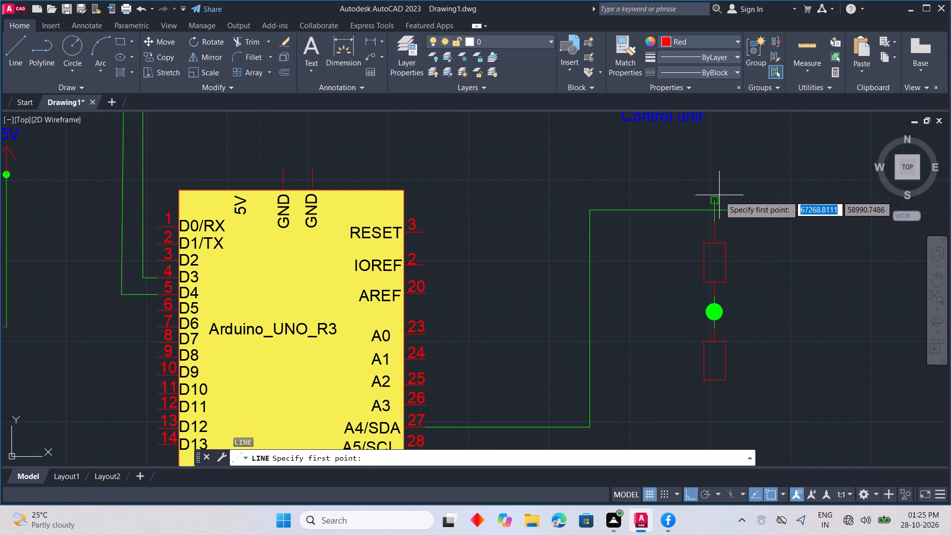
left_click(715, 201)
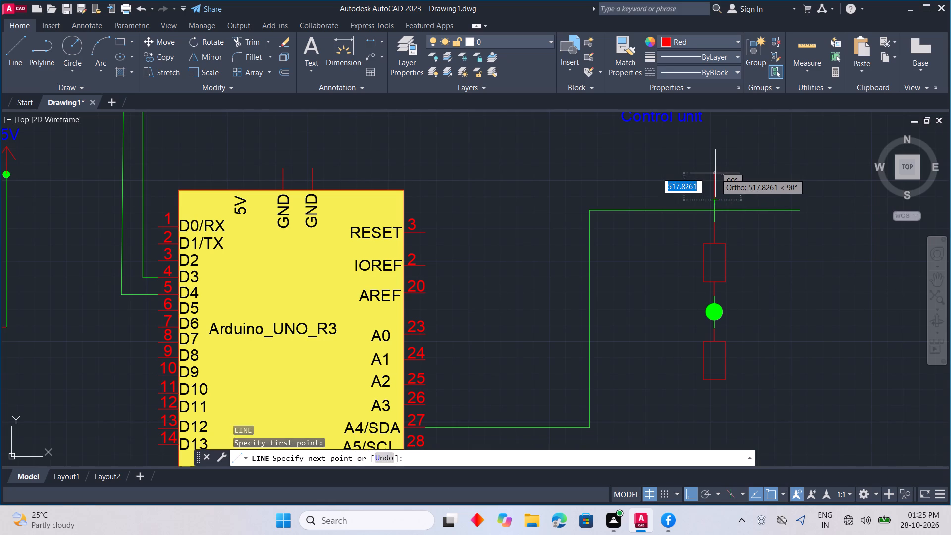
left_click(715, 173)
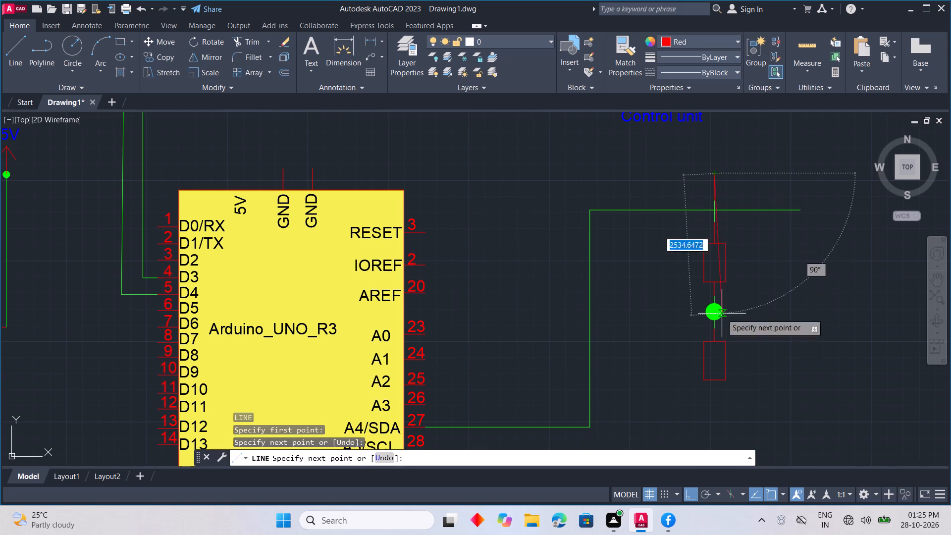
left_click(689, 493)
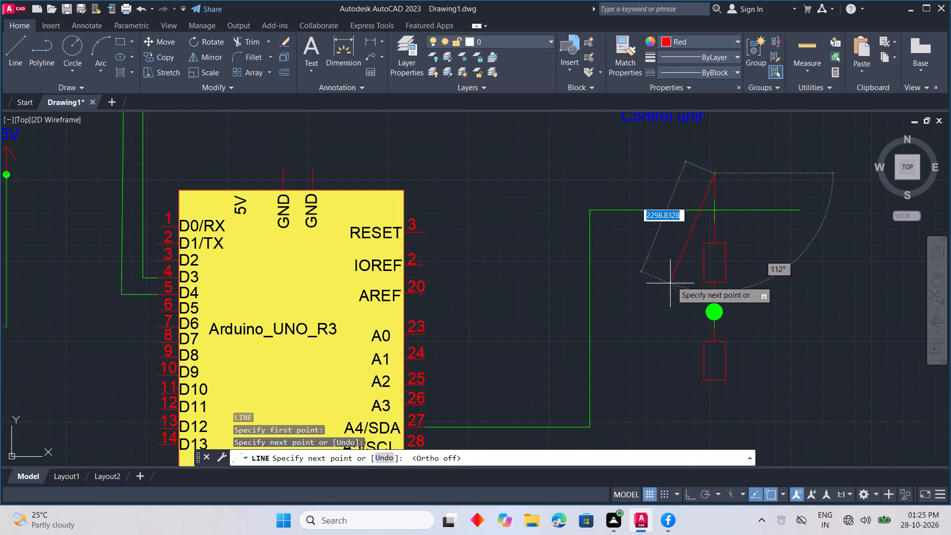
scroll(693, 191, "up", 3)
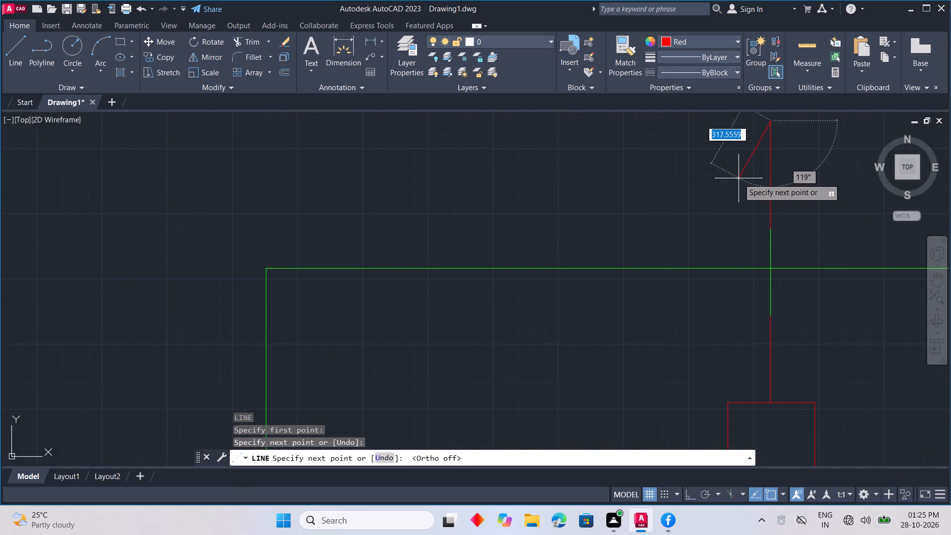
left_click(740, 178)
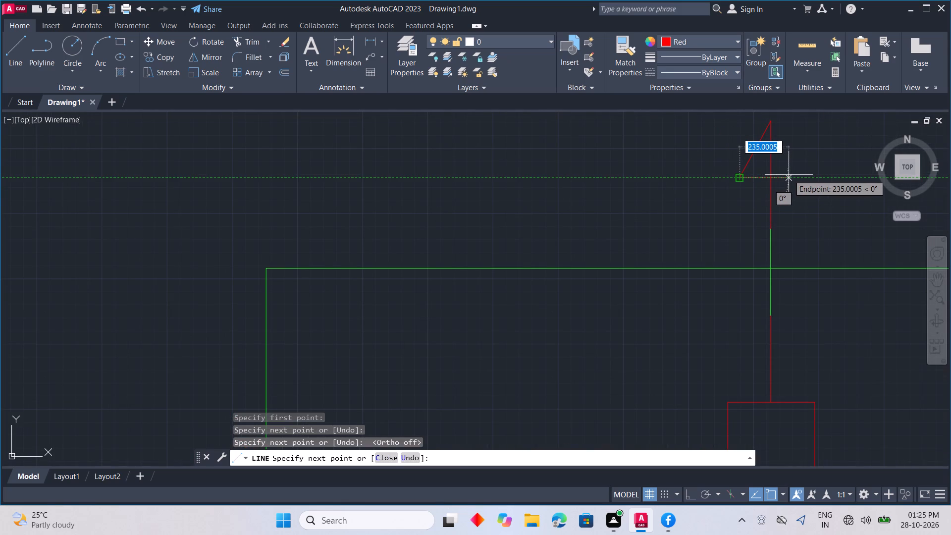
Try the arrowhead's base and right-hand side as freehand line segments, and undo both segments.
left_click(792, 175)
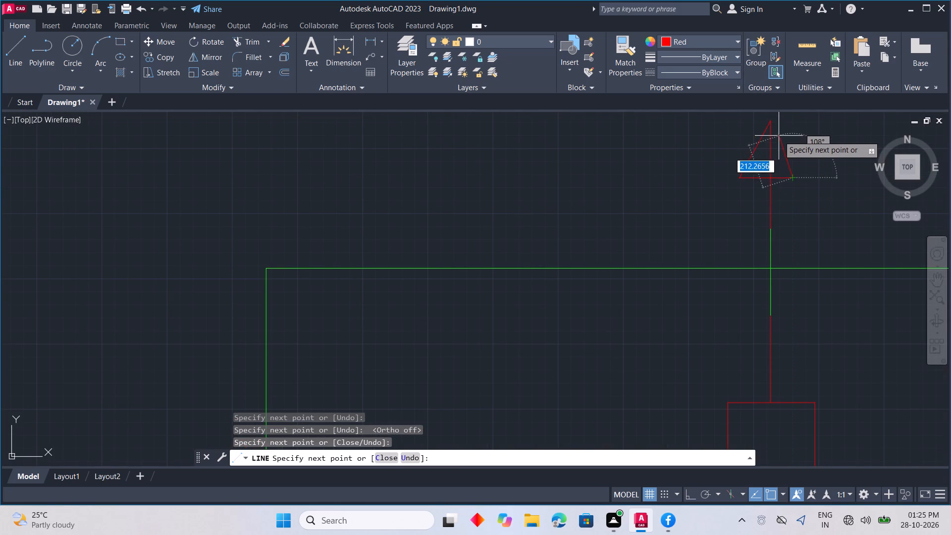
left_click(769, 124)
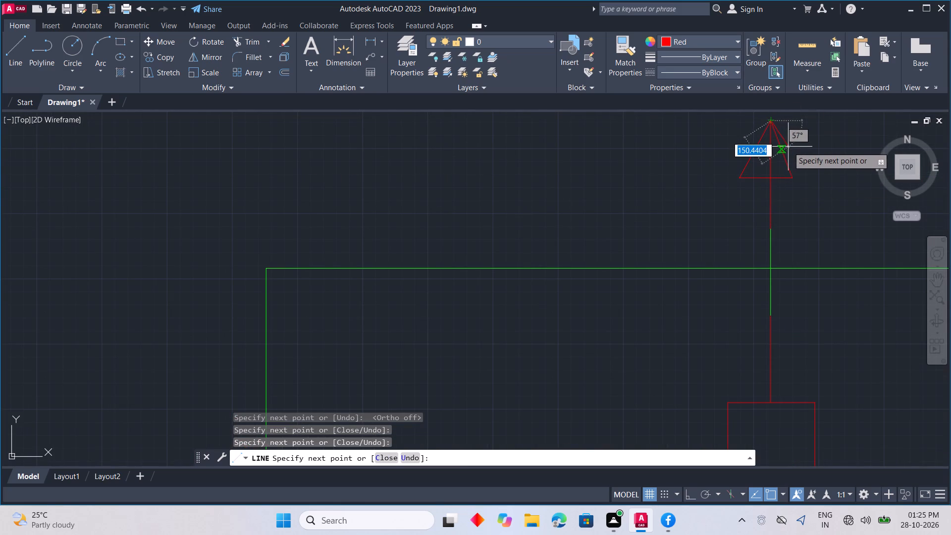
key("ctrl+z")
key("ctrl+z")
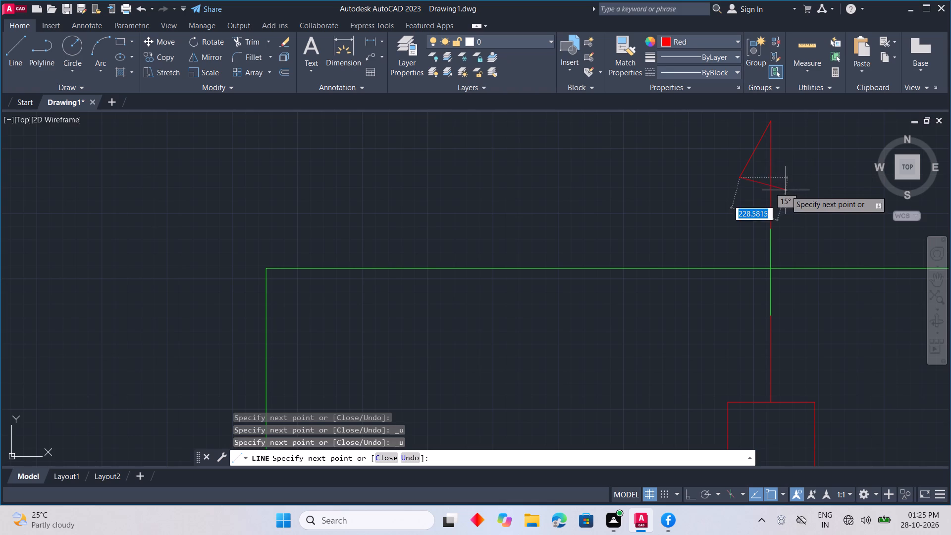
Complete the arrowhead triangle with an orthogonal horizontal base and a slanted right-hand side running back to the tip.
left_click(691, 489)
middle_click_drag(825, 216, 731, 285)
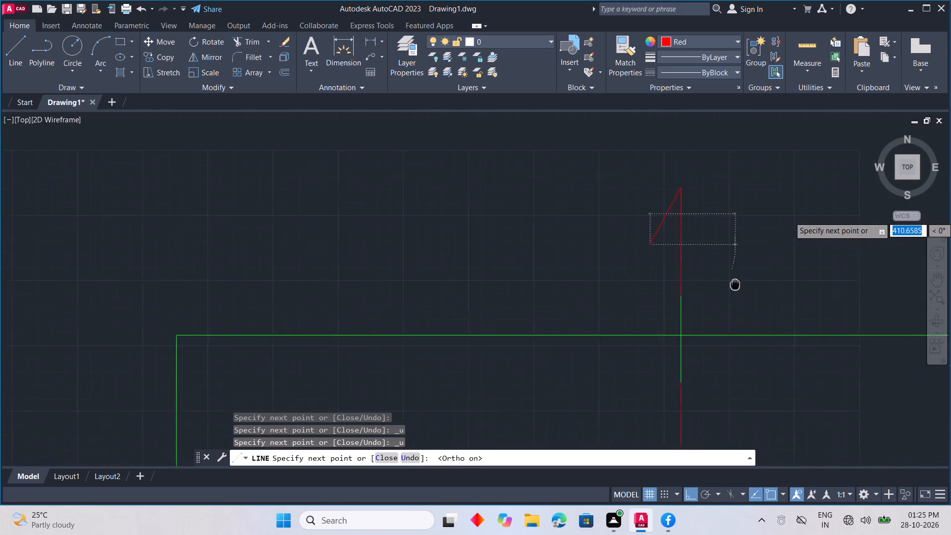
middle_click_drag(731, 285, 682, 307)
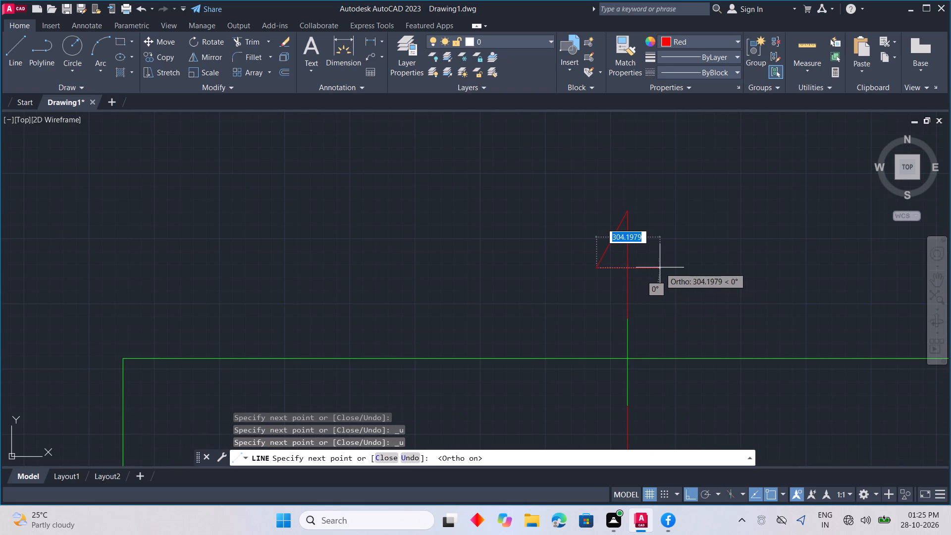
left_click(657, 269)
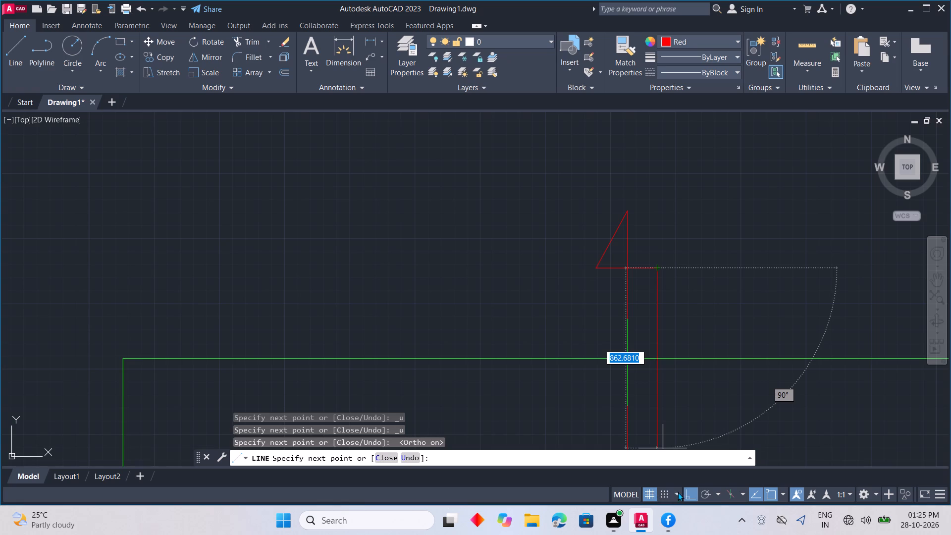
left_click(693, 490)
left_click(628, 216)
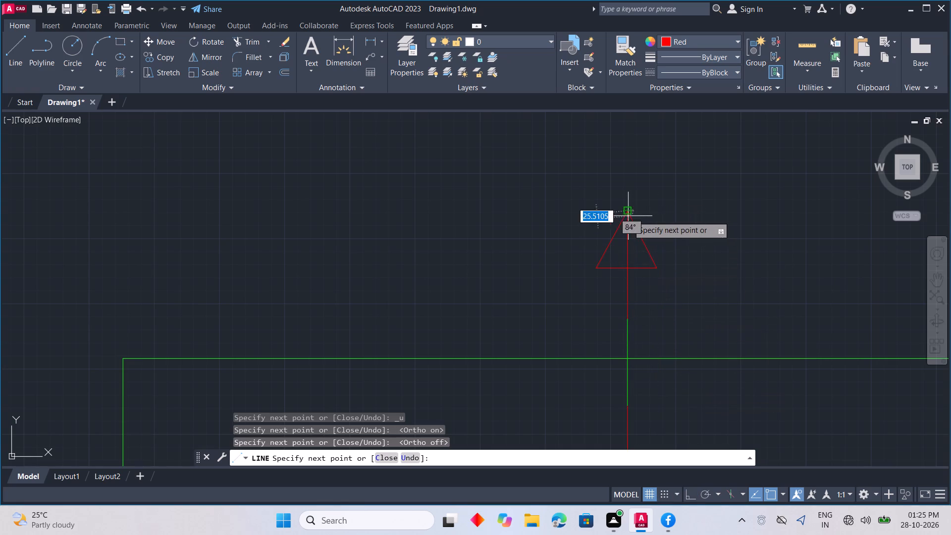
key("grave")
key("Escape")
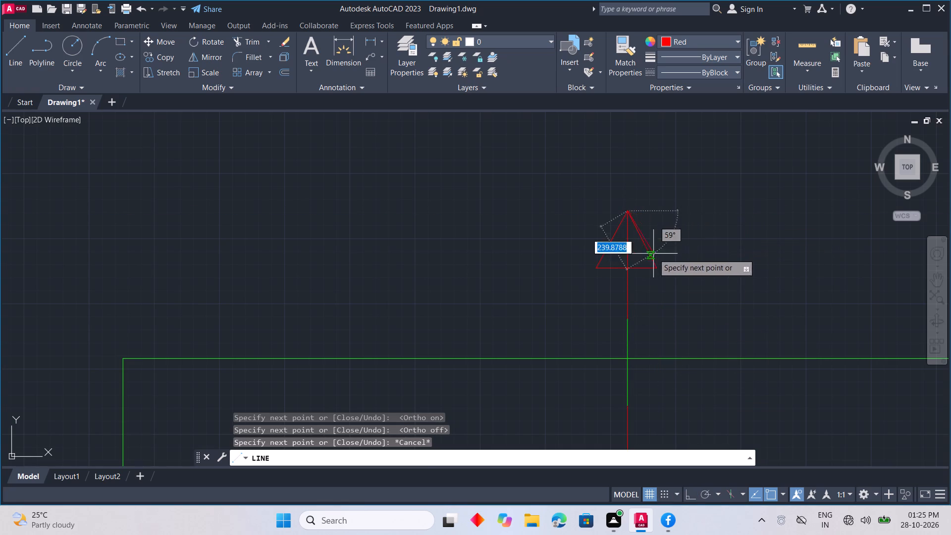
key("Escape")
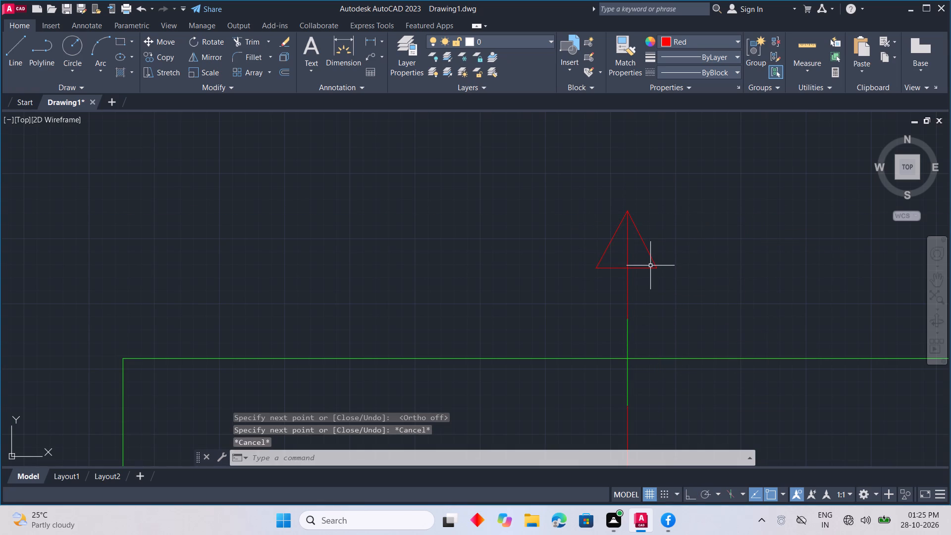
Trim away both halves of the arrowhead triangle's base, leaving an open arrow.
type("TR")
key("space")
left_click(635, 267)
left_click(608, 268)
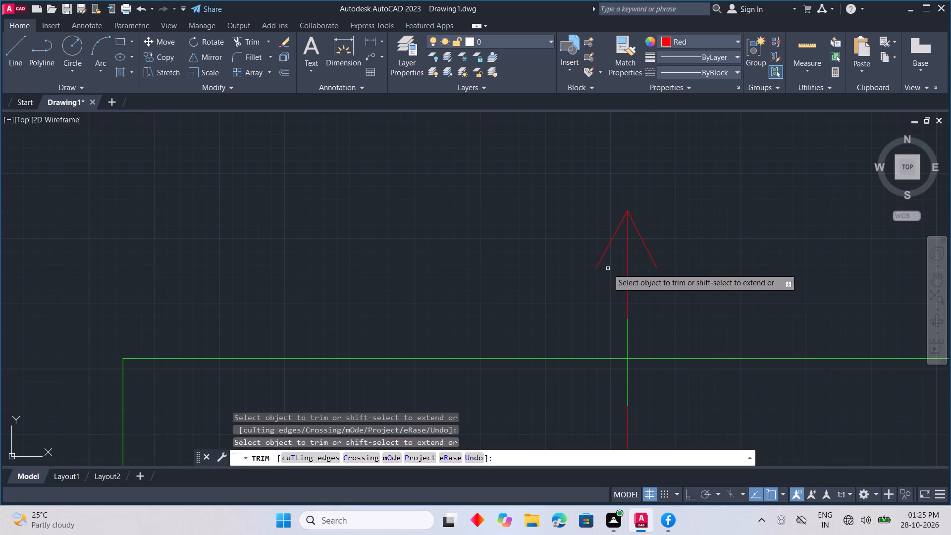
key("Escape")
Draw a short vertical red lead downward from near the middle of the second resistor's bottom edge.
scroll(668, 279, "down", 4)
middle_click_drag(668, 310, 670, 273)
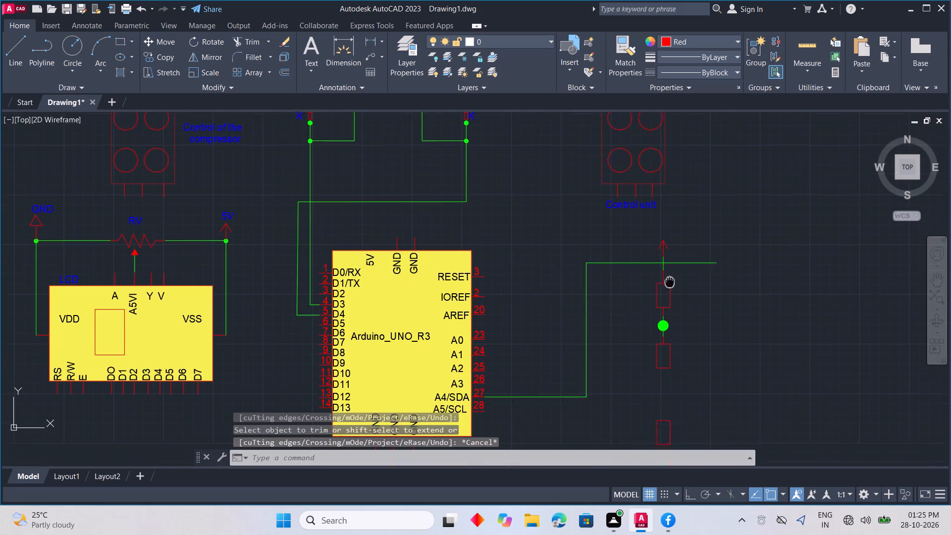
middle_click_drag(670, 273, 672, 245)
middle_click_drag(674, 342, 674, 338)
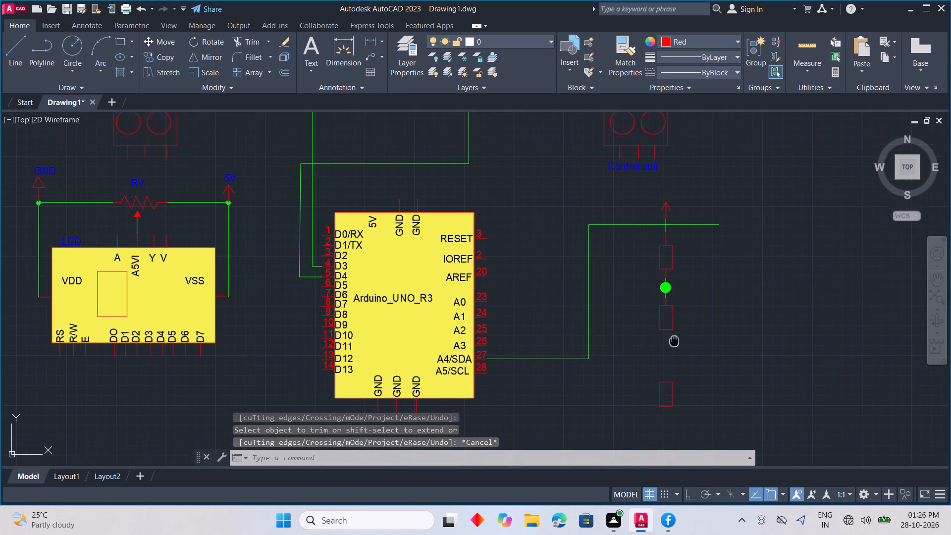
middle_click_drag(674, 338, 663, 301)
scroll(663, 299, "up", 2)
middle_click_drag(641, 272, 646, 318)
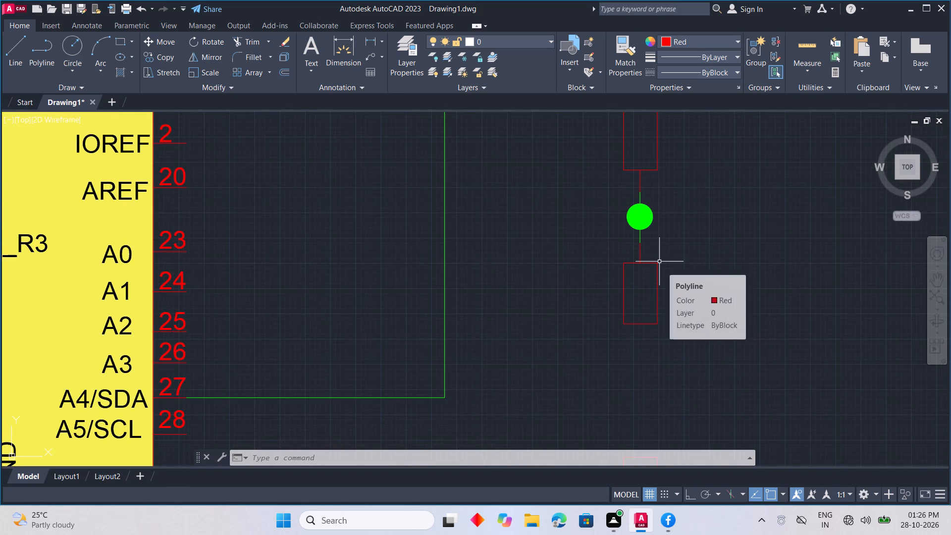
type("L")
key("space")
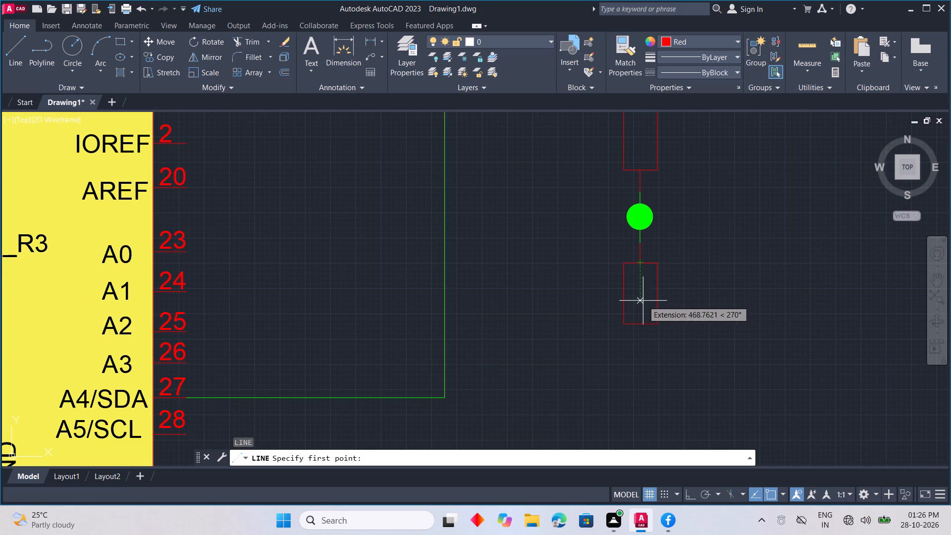
left_click(639, 322)
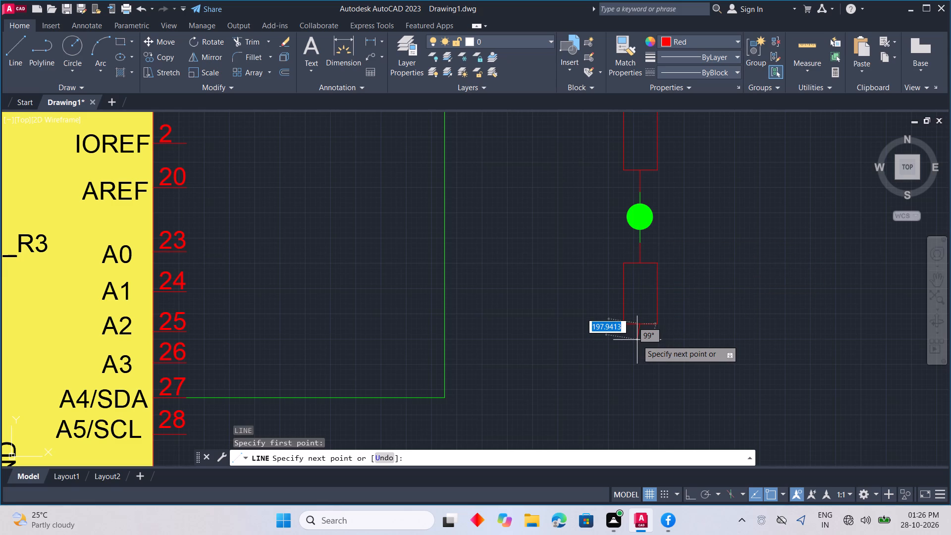
scroll(637, 340, "up", 2)
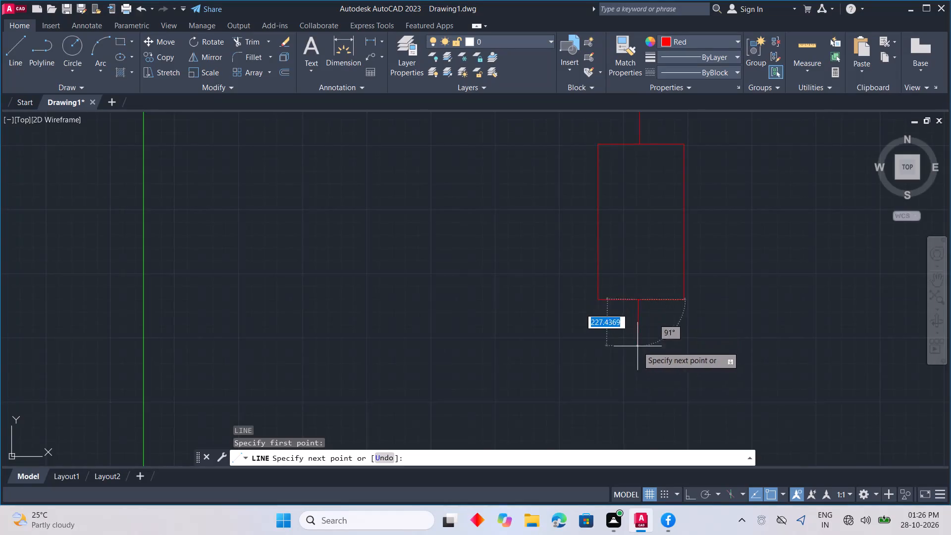
left_click(687, 492)
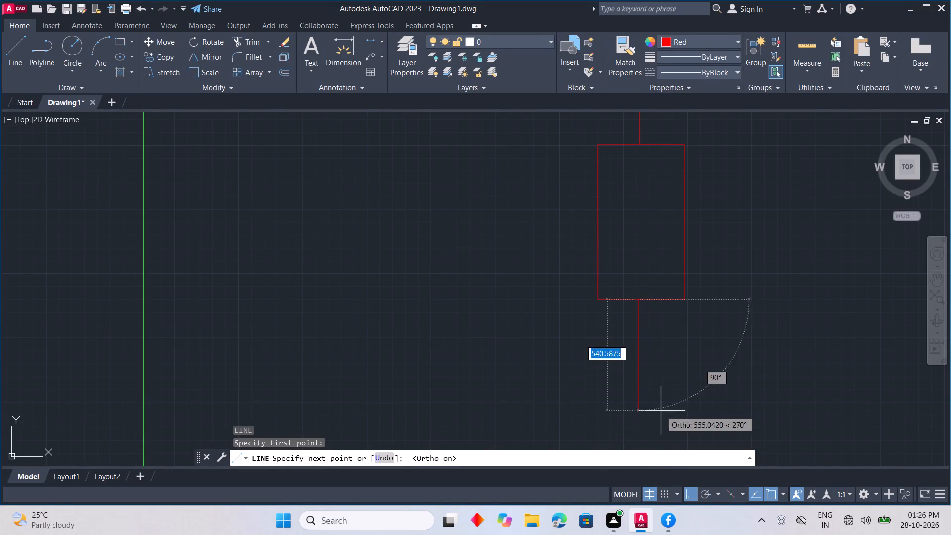
left_click(649, 318)
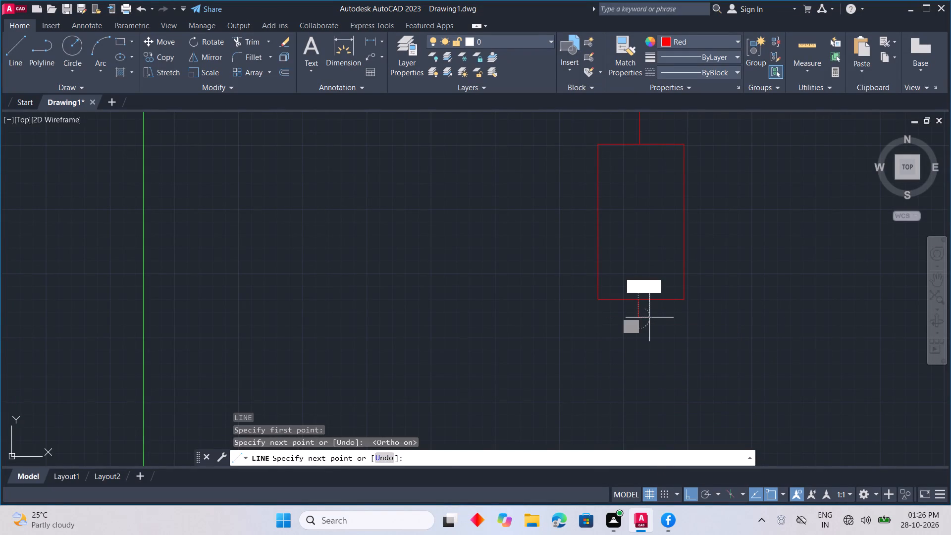
key("Escape")
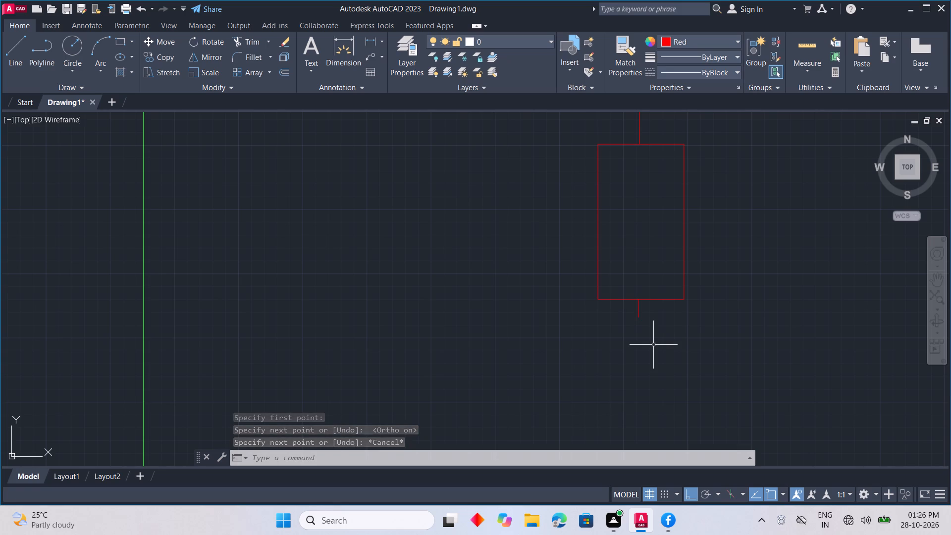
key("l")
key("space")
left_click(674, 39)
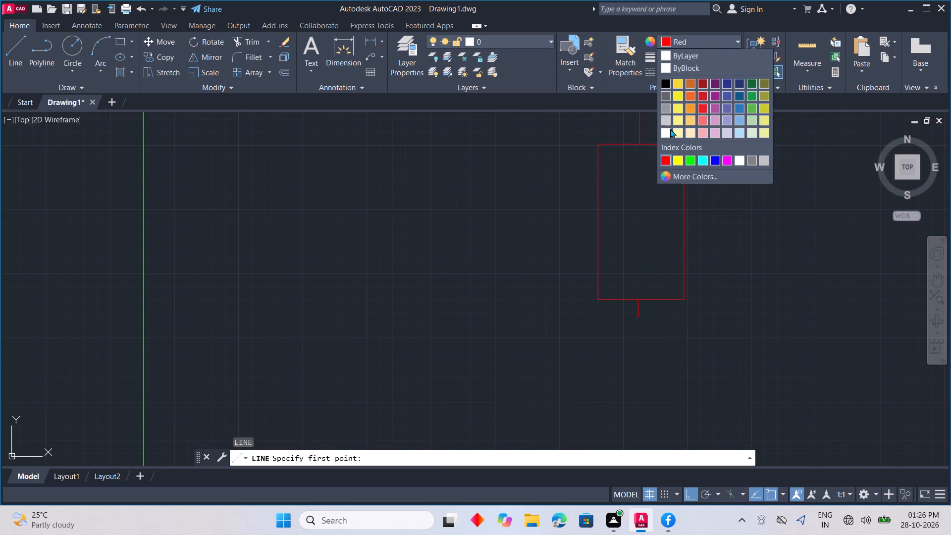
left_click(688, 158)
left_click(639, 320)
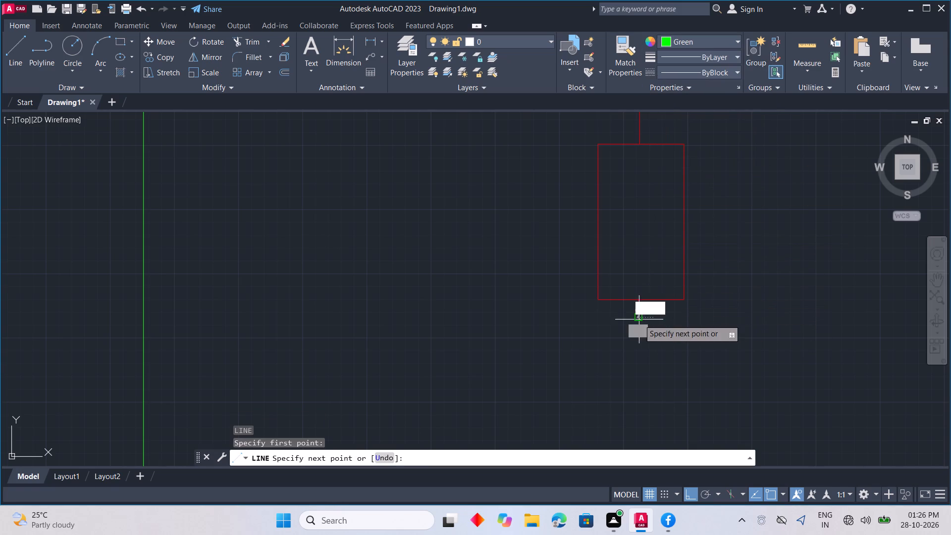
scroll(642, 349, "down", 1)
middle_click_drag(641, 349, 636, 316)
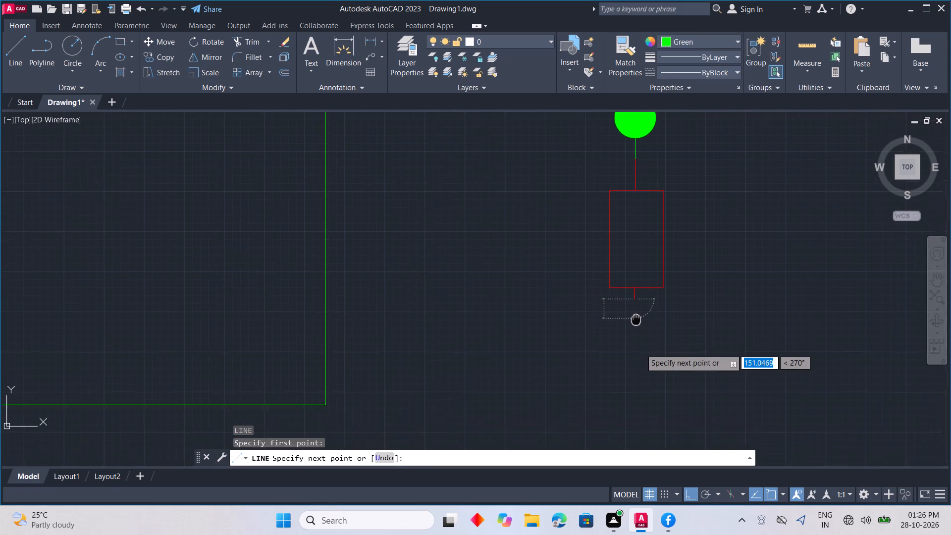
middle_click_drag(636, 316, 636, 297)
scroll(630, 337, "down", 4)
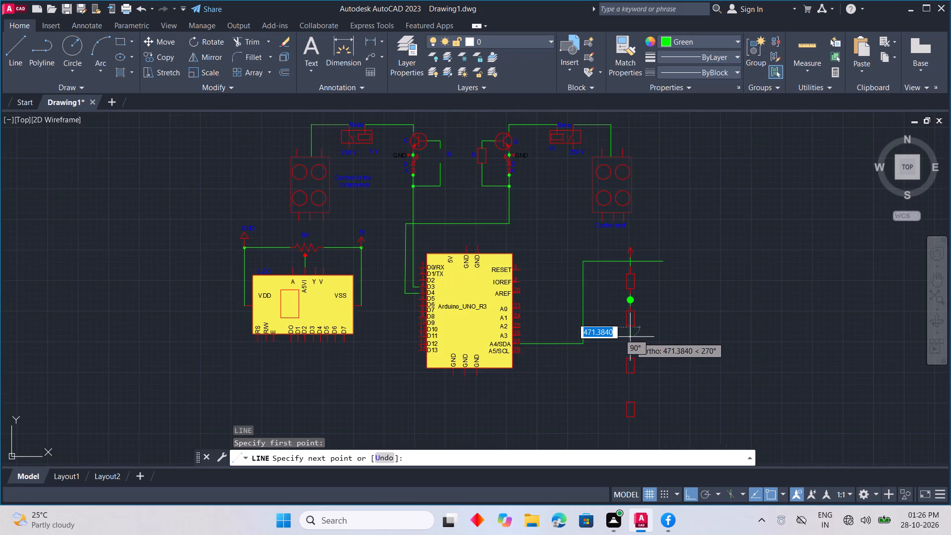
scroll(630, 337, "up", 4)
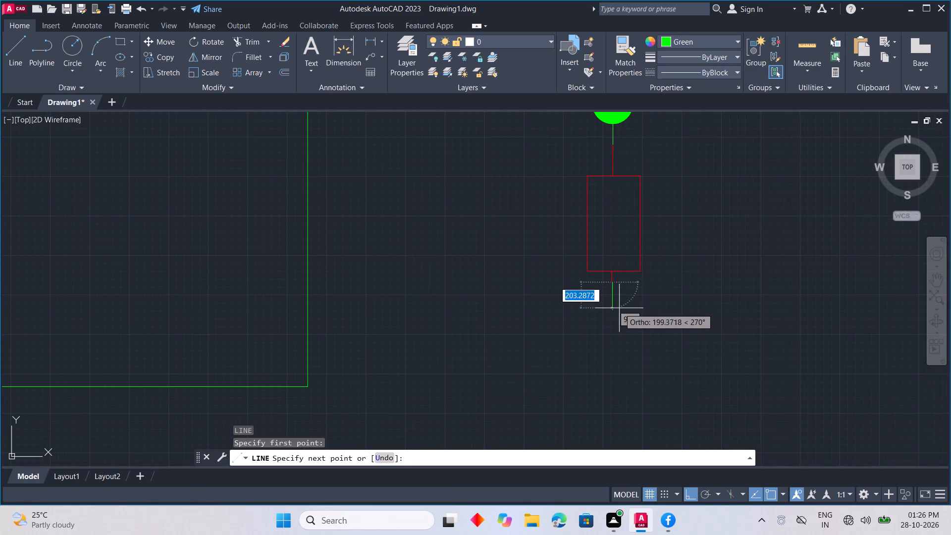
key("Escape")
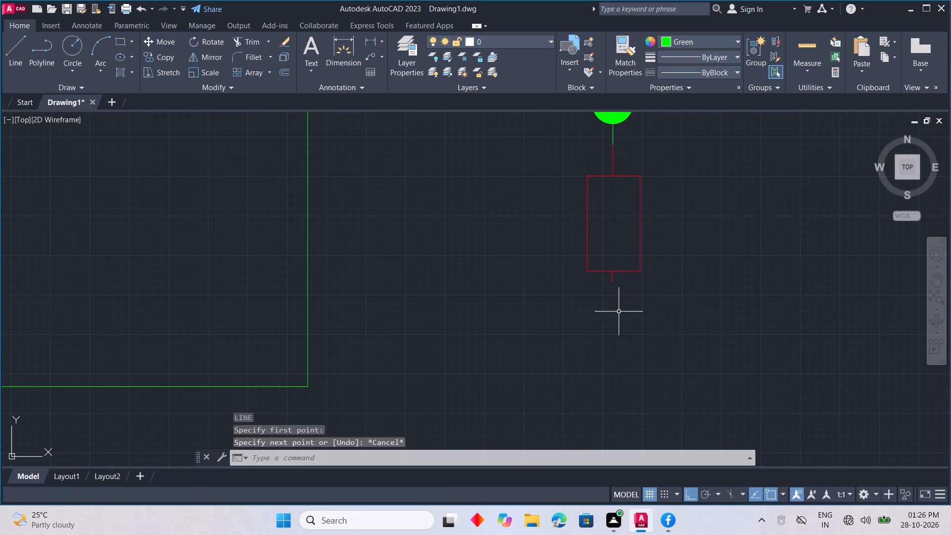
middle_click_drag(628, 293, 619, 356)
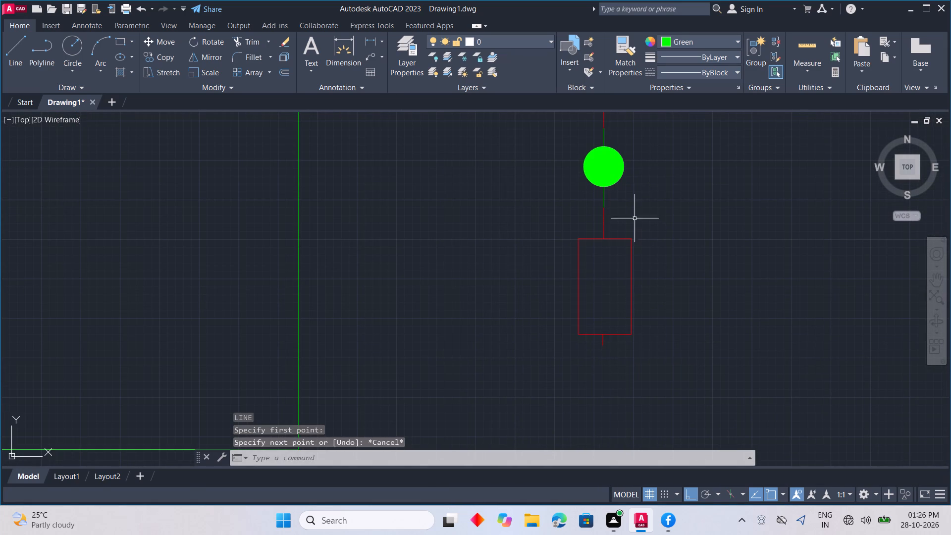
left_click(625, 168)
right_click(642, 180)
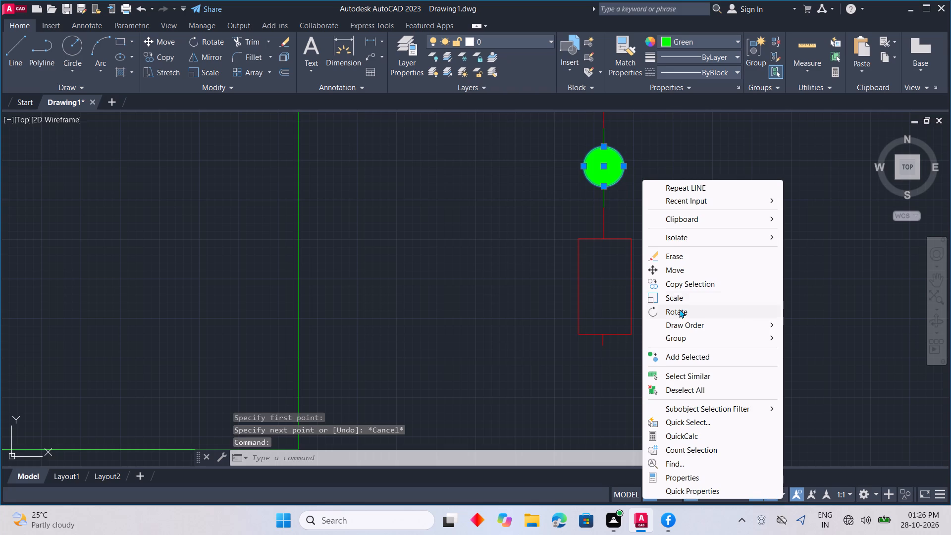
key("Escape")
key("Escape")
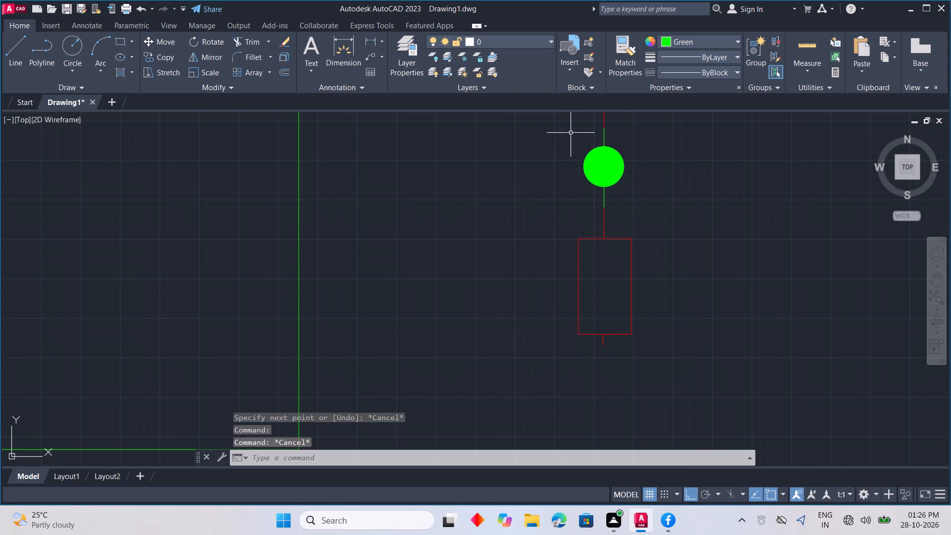
Copy the filled green junction node from its centre straight down to just below the second resistor's lower lead.
left_click_drag(571, 133, 612, 149)
left_click(645, 191)
right_click(654, 191)
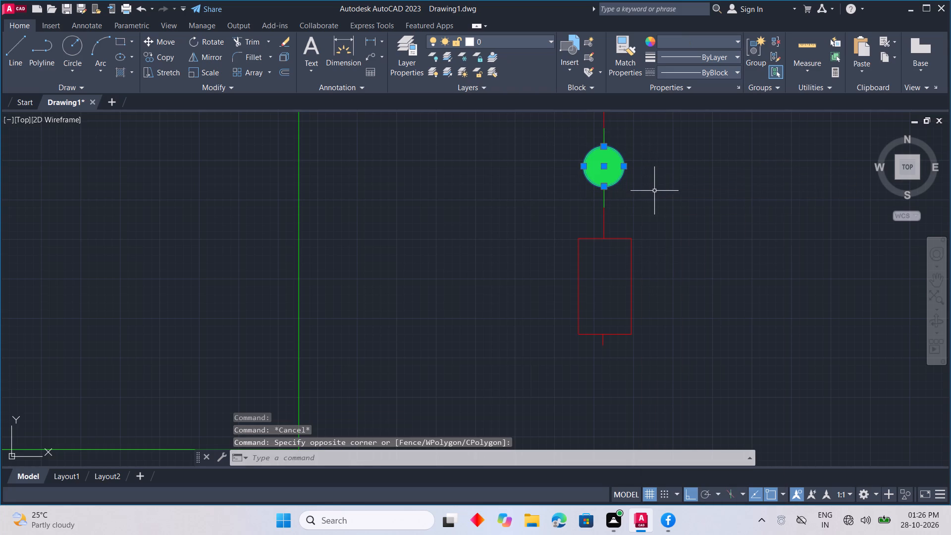
left_click(684, 294)
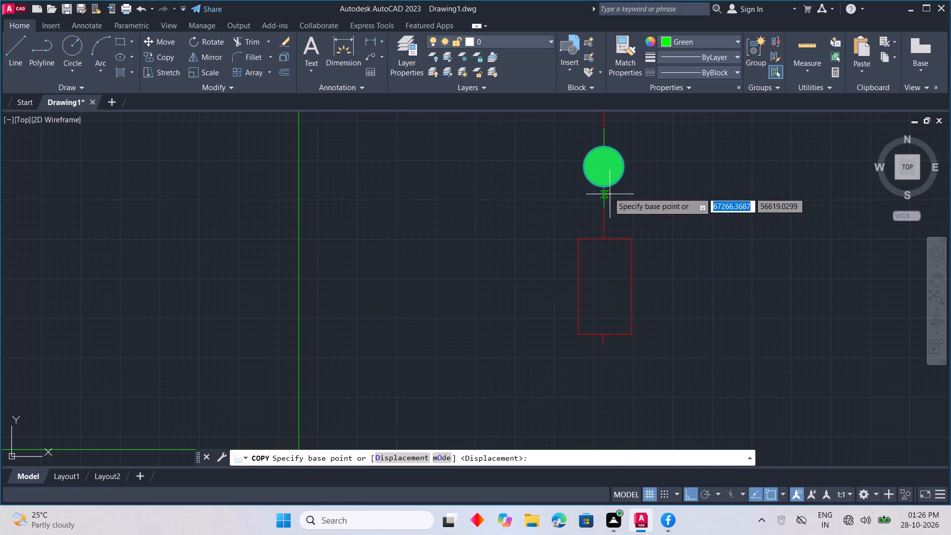
left_click(604, 166)
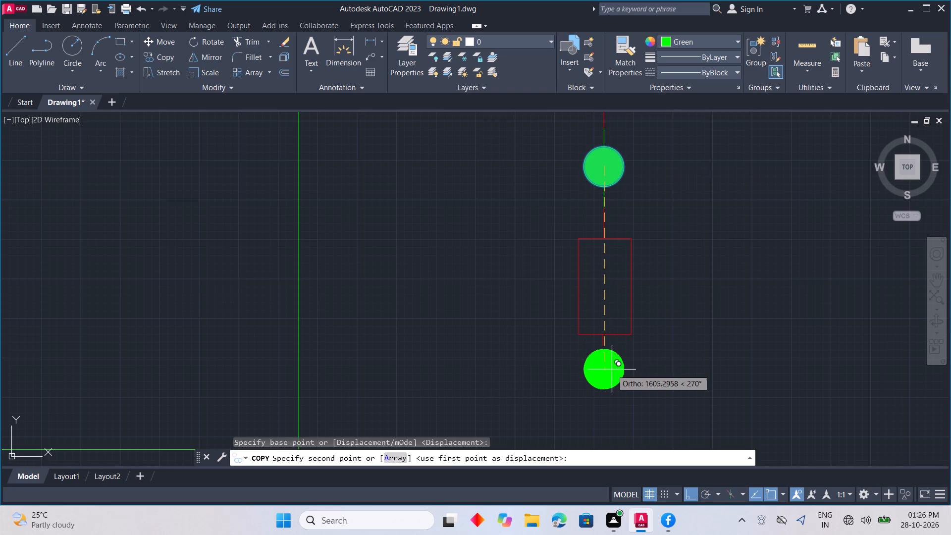
left_click(609, 366)
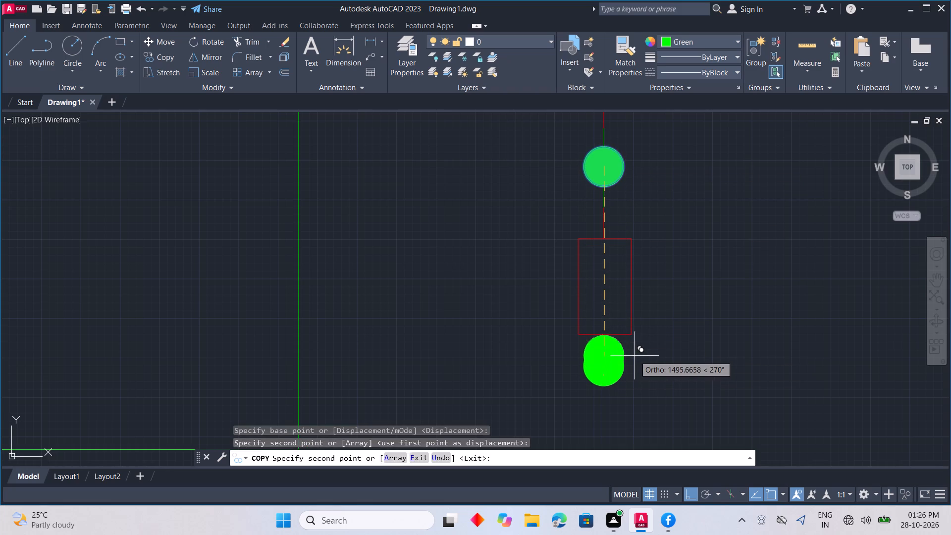
key("Escape")
Extend the second resistor's lower red lead down to the edge of the copied node.
scroll(609, 348, "up", 5)
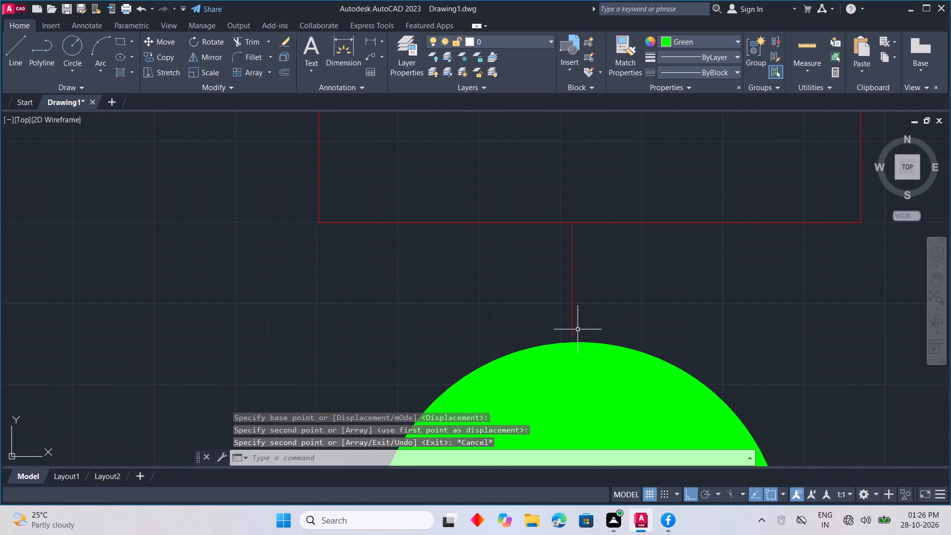
key("e")
type("X")
key("space")
left_click(570, 313)
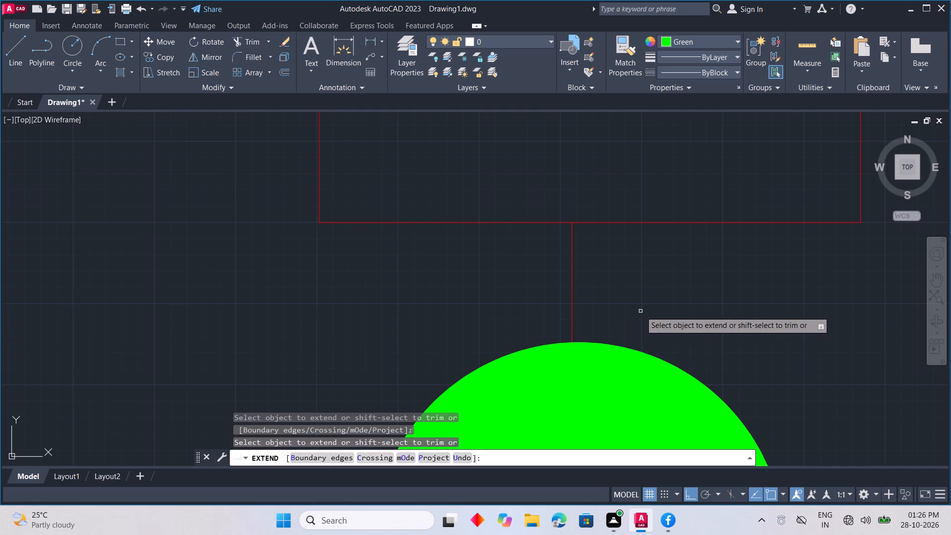
key("Escape")
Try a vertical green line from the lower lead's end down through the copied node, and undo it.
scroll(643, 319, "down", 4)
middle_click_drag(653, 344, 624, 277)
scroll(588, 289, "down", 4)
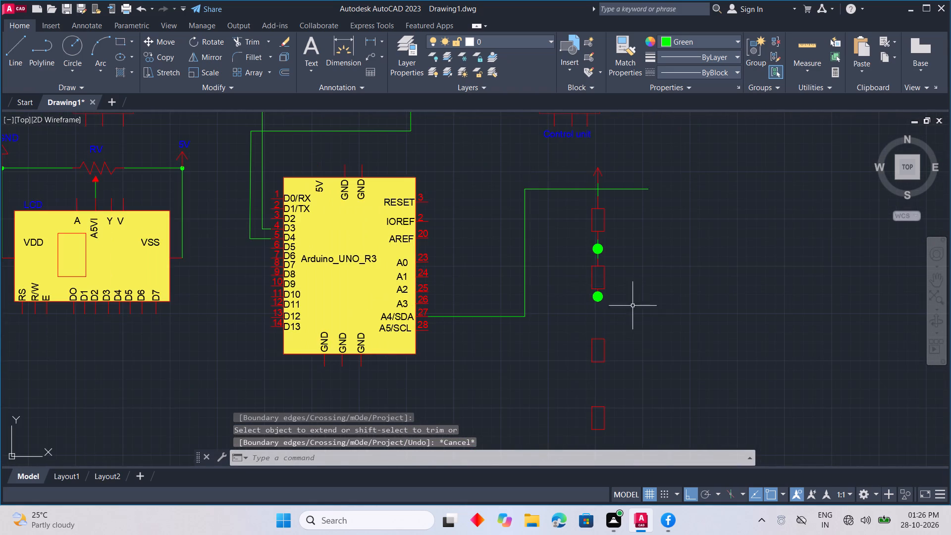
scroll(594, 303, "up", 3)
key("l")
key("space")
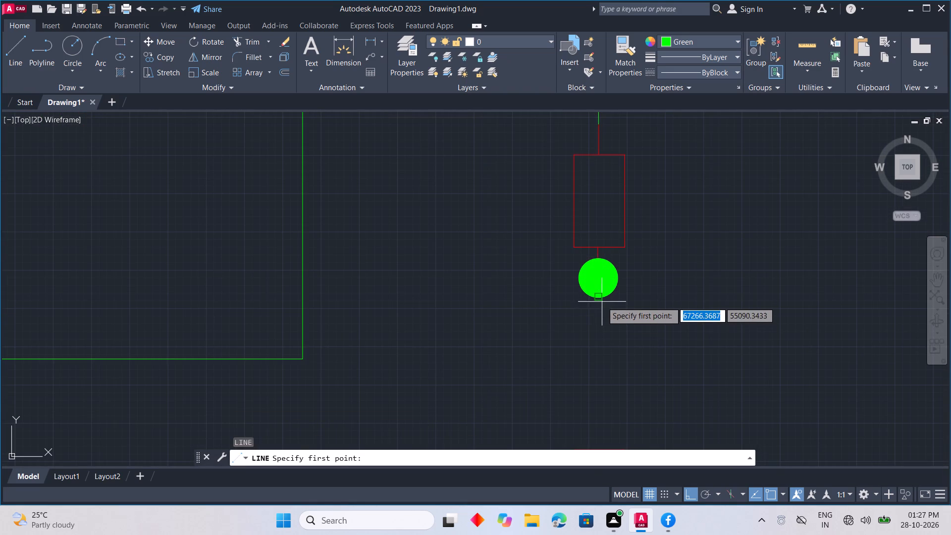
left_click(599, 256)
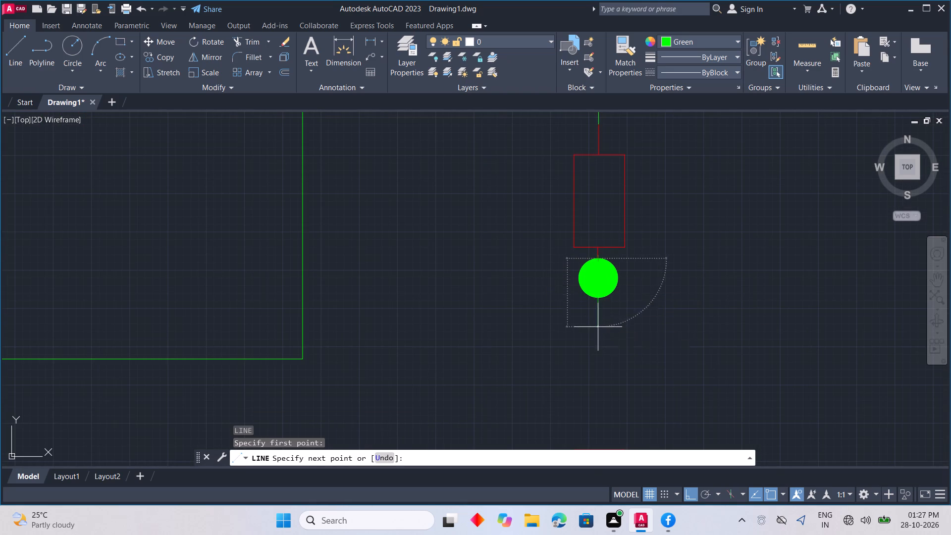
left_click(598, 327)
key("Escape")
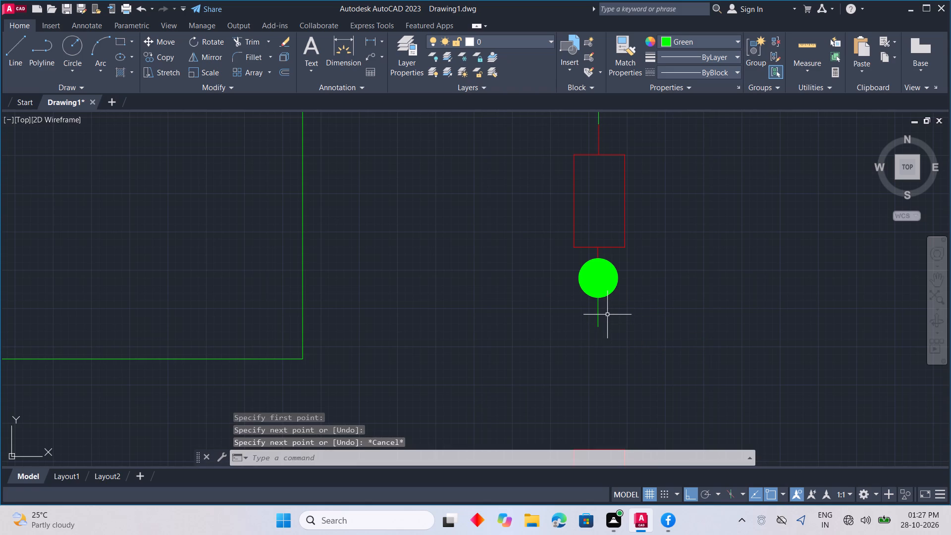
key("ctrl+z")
Draw a red vertical line about 429 units down through the copied node, continuing with a 100-unit horizontal segment to the left.
left_click(705, 41)
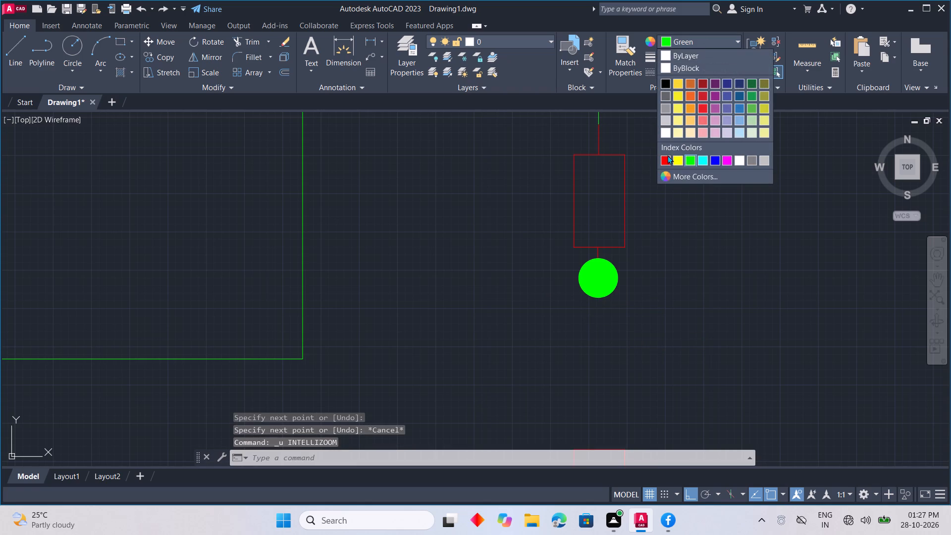
left_click(666, 158)
type("L")
key("space")
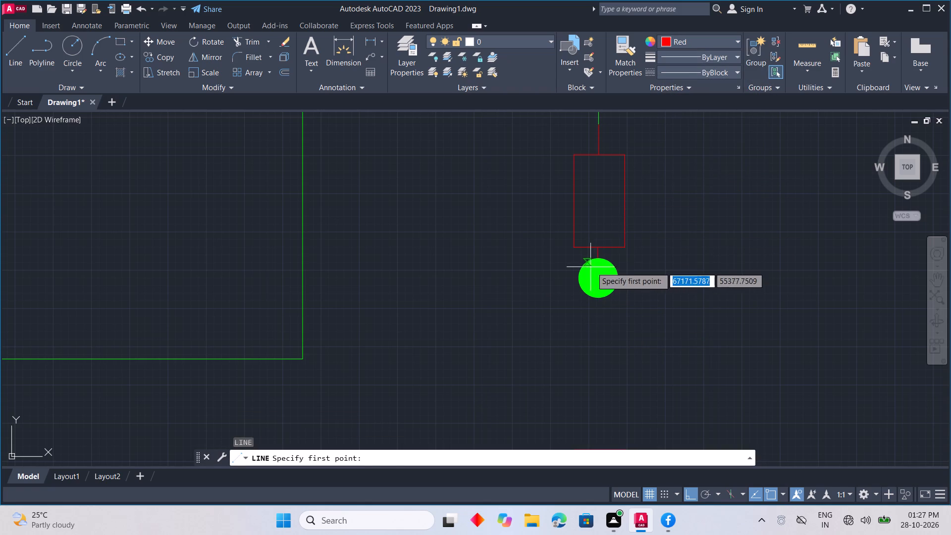
left_click(596, 264)
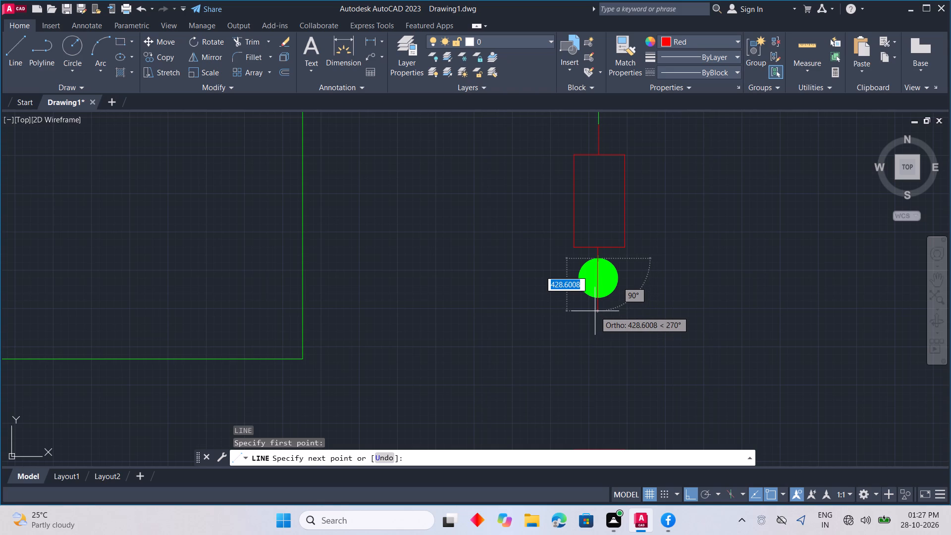
left_click(595, 311)
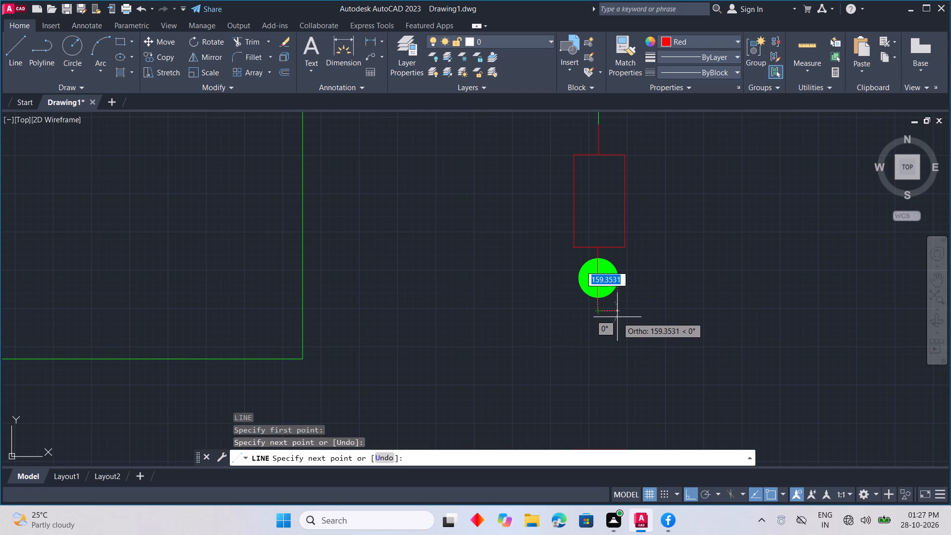
scroll(584, 329, "up", 3)
middle_click_drag(591, 304, 588, 376)
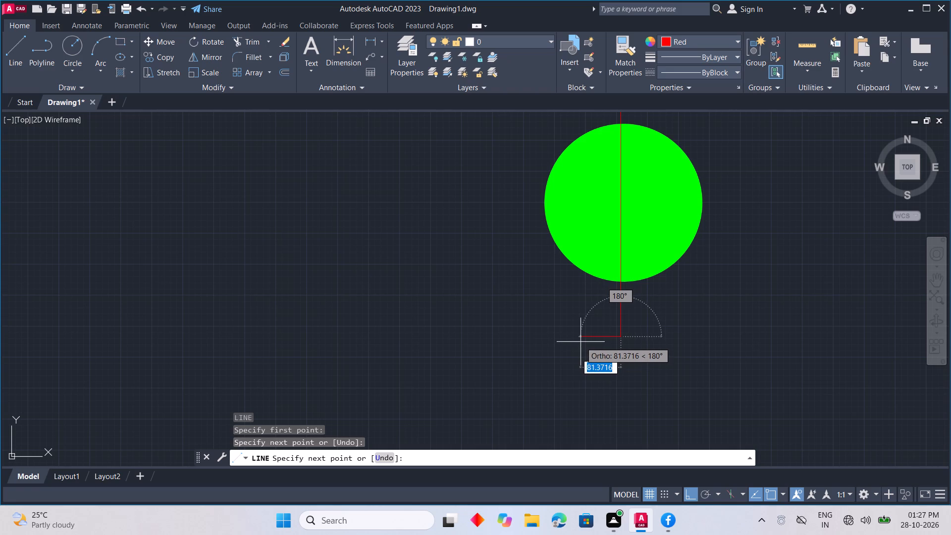
type("100")
key("Return")
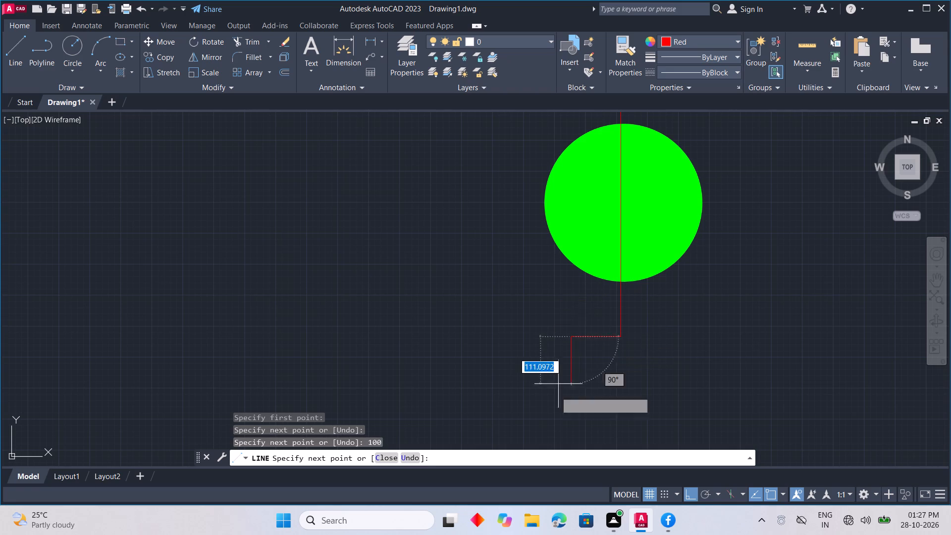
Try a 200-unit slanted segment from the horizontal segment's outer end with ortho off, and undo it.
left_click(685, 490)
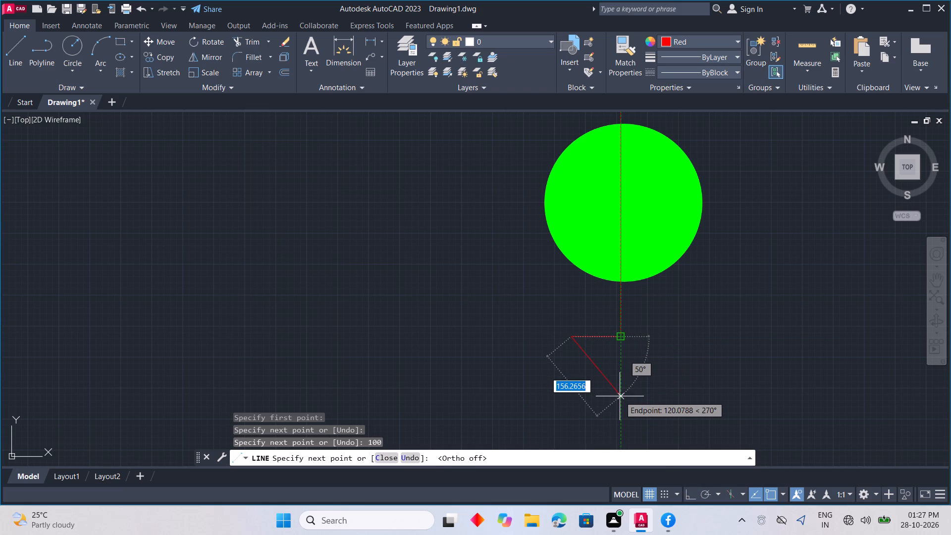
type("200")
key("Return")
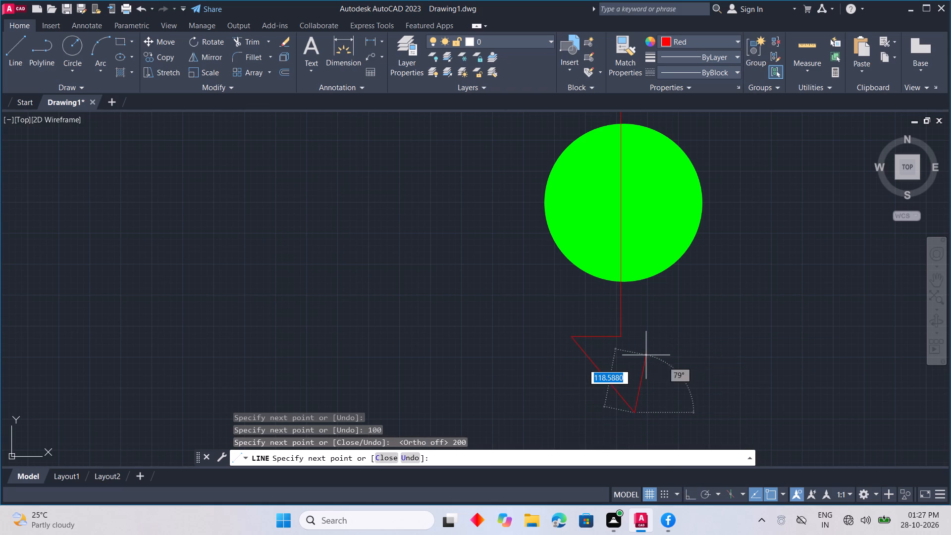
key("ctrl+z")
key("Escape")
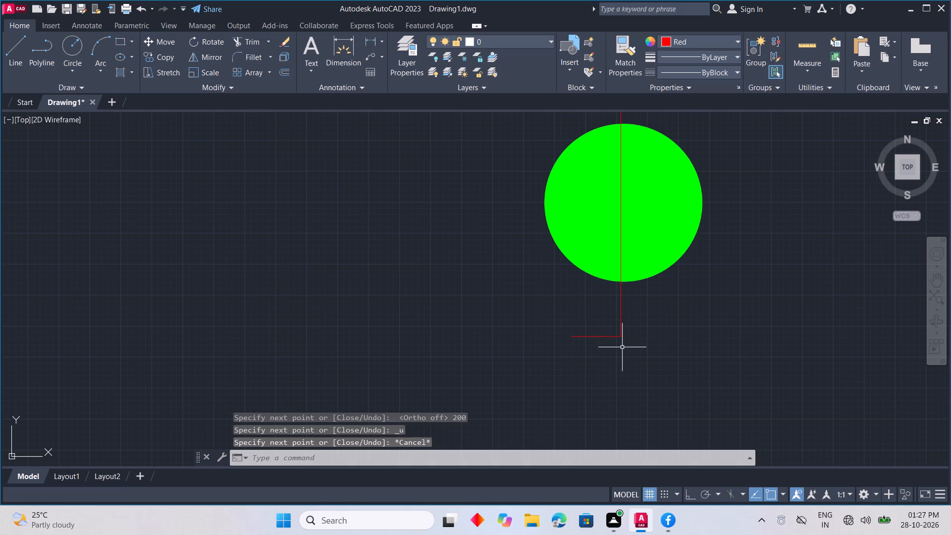
Complete a downward-pointing red triangle with a 100-unit base half to the right and two slanted sides meeting below the vertical line.
type("L")
key("space")
left_click_drag(622, 337, 630, 337)
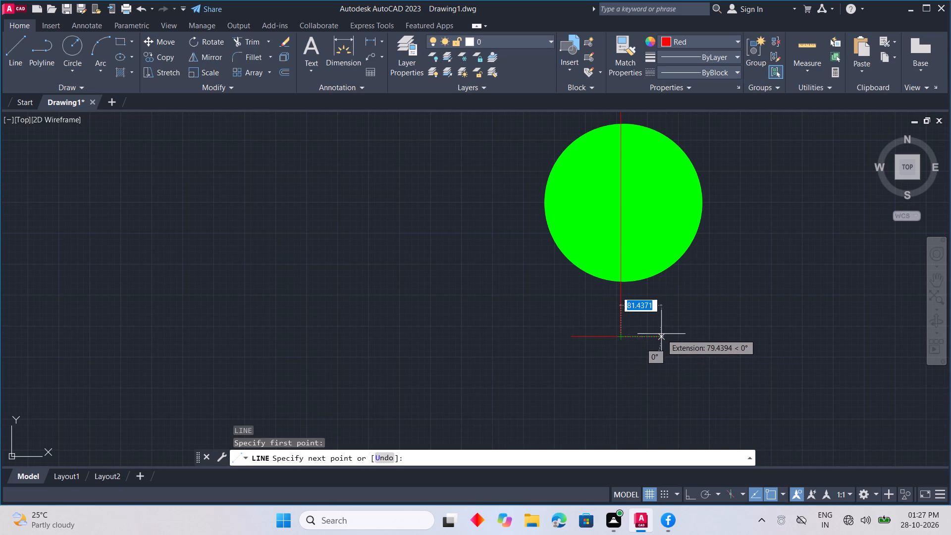
type("100")
key("Return")
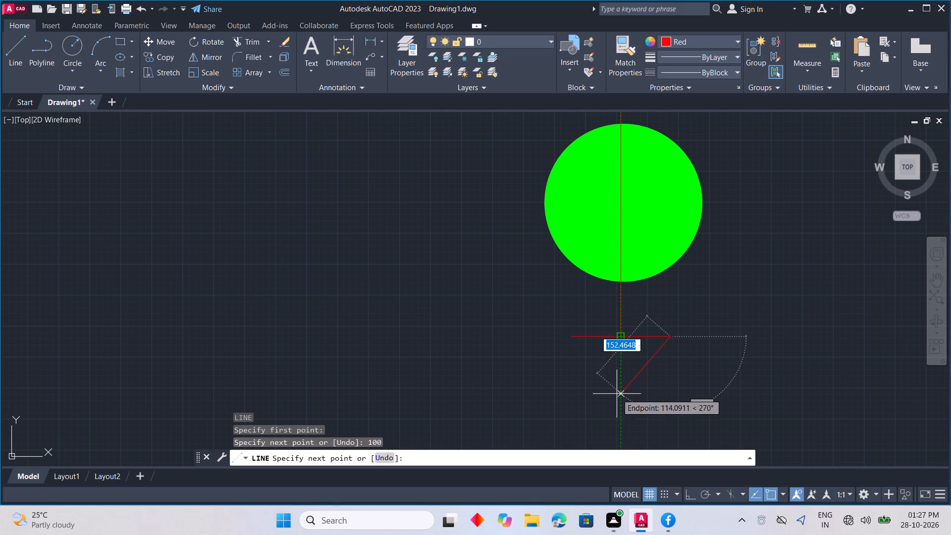
left_click(617, 394)
left_click(569, 334)
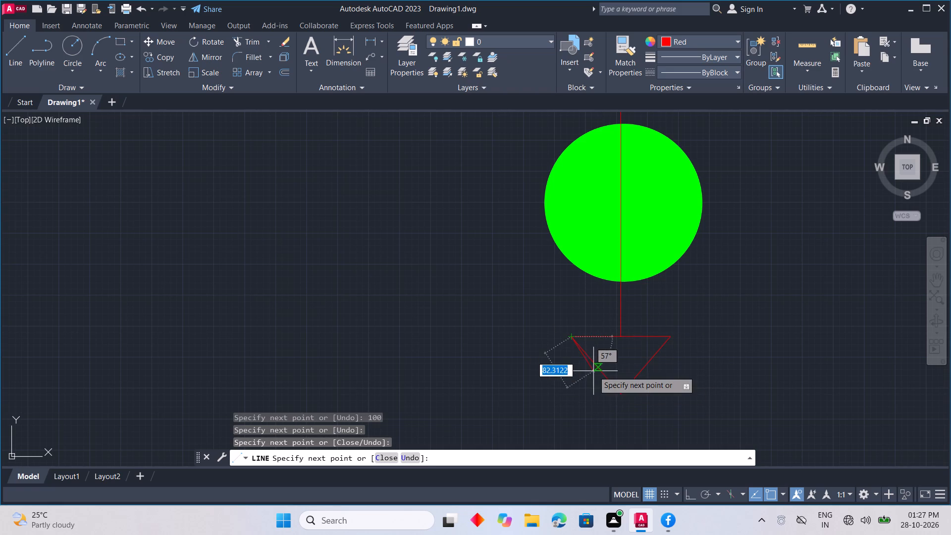
key("Escape")
Examine the whole circuit diagram and the layout of the resistor column beside the Arduino.
scroll(615, 390, "down", 5)
middle_click_drag(631, 391, 631, 305)
scroll(619, 305, "down", 2)
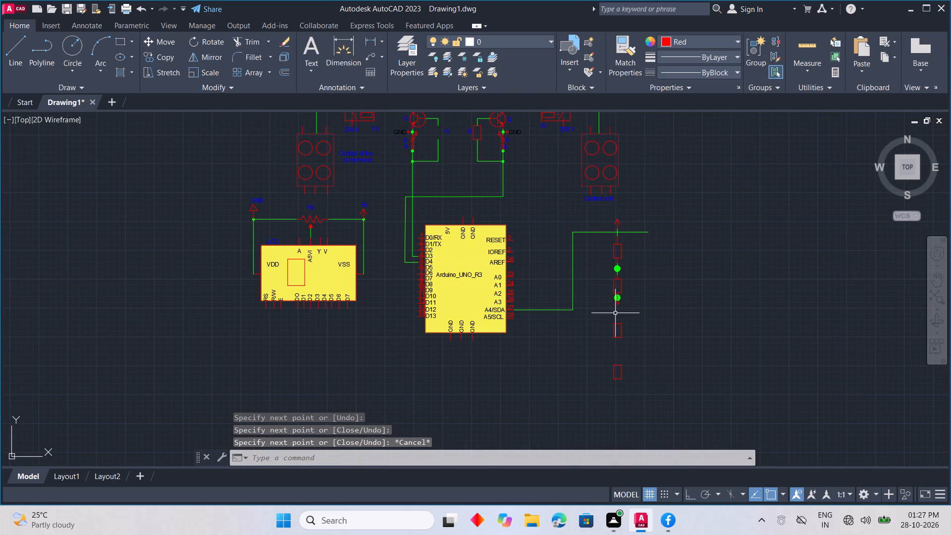
middle_click_drag(593, 333, 631, 358)
scroll(631, 358, "down", 1)
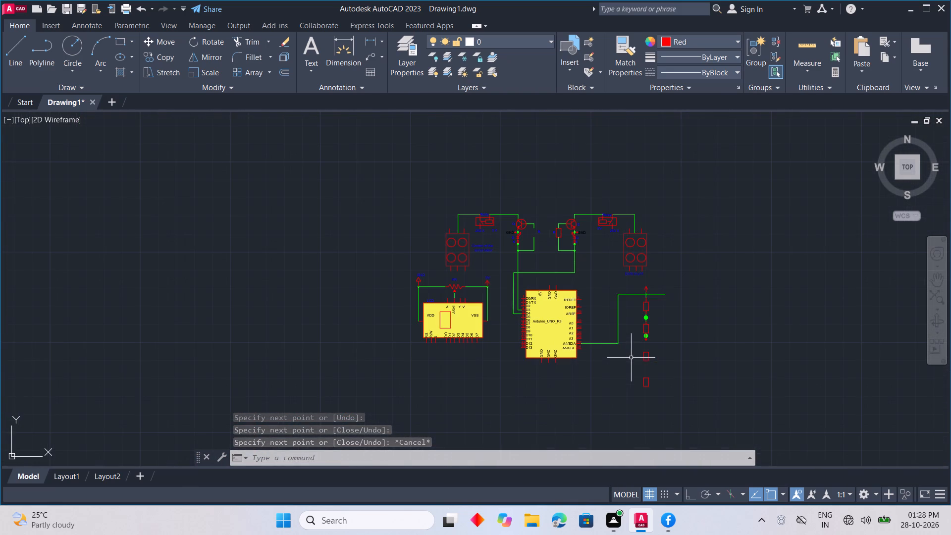
middle_click_drag(629, 361, 629, 344)
middle_click_drag(668, 341, 672, 269)
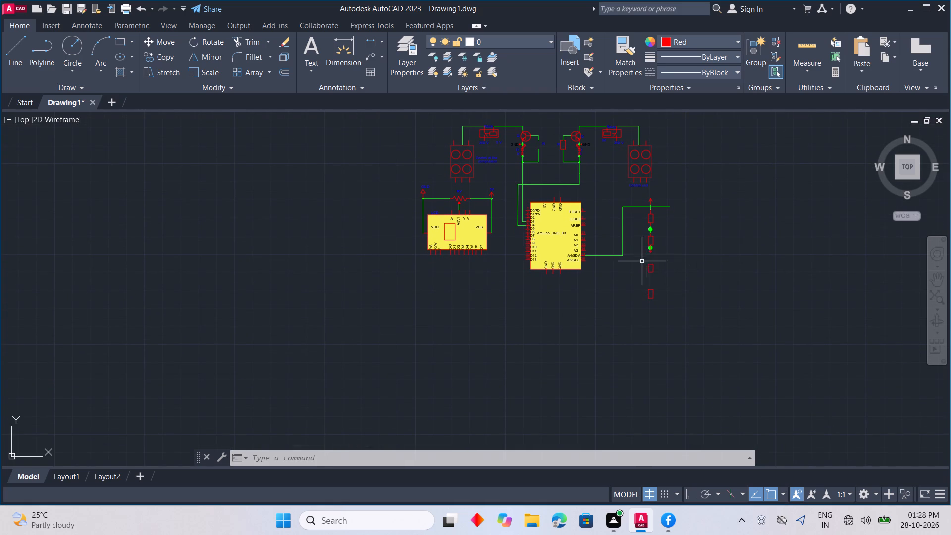
middle_click_drag(640, 267, 640, 303)
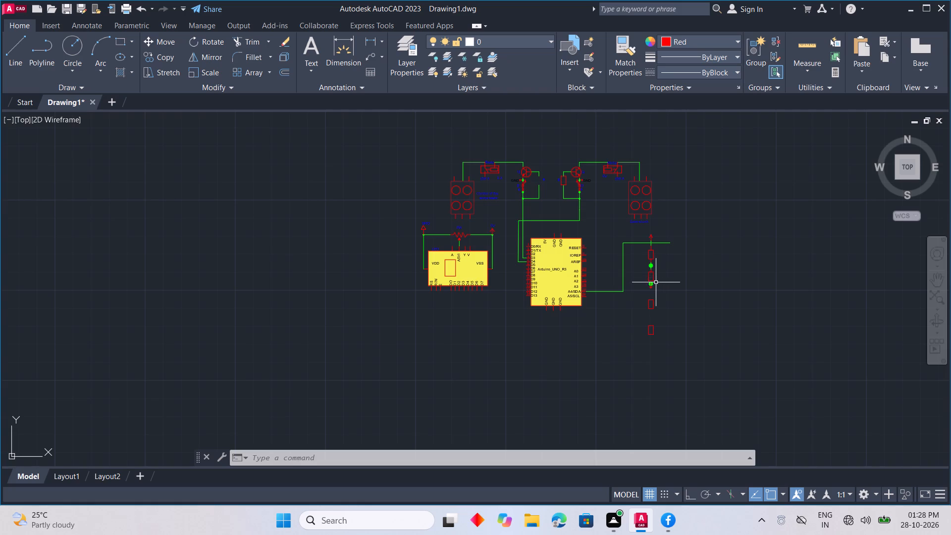
Delete the hand-drawn red triangle below the lower green node, including both base halves and both slanted sides.
scroll(655, 287, "up", 4)
left_click(617, 281)
scroll(618, 280, "up", 2)
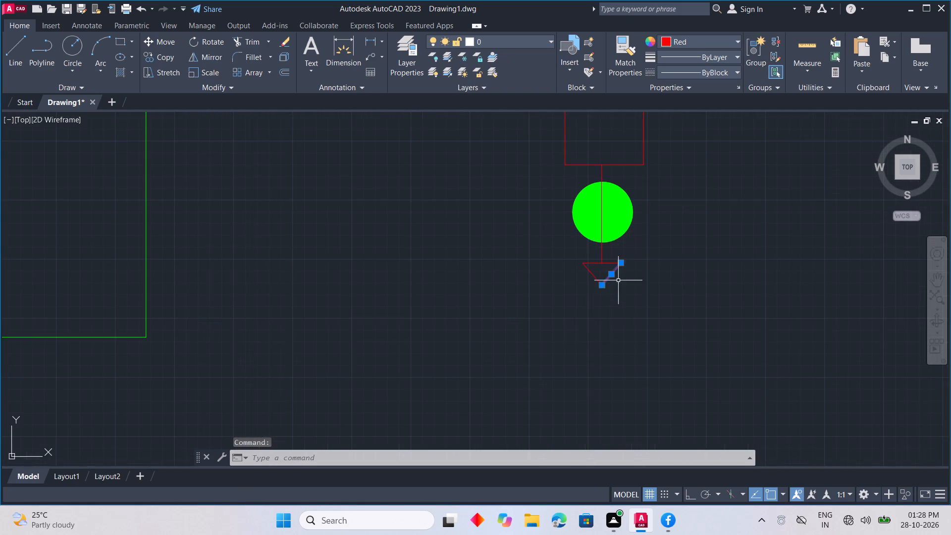
left_click(592, 276)
left_click(596, 263)
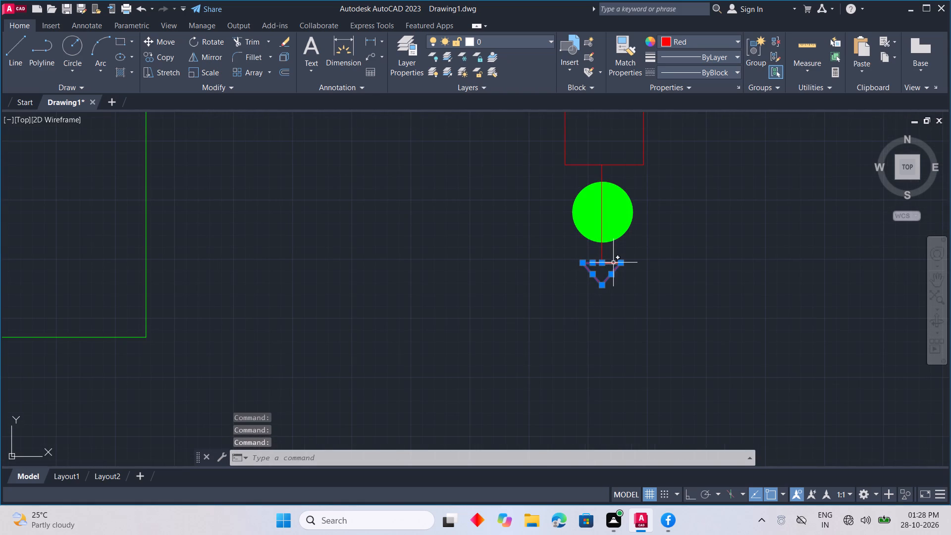
left_click(612, 263)
key("Delete")
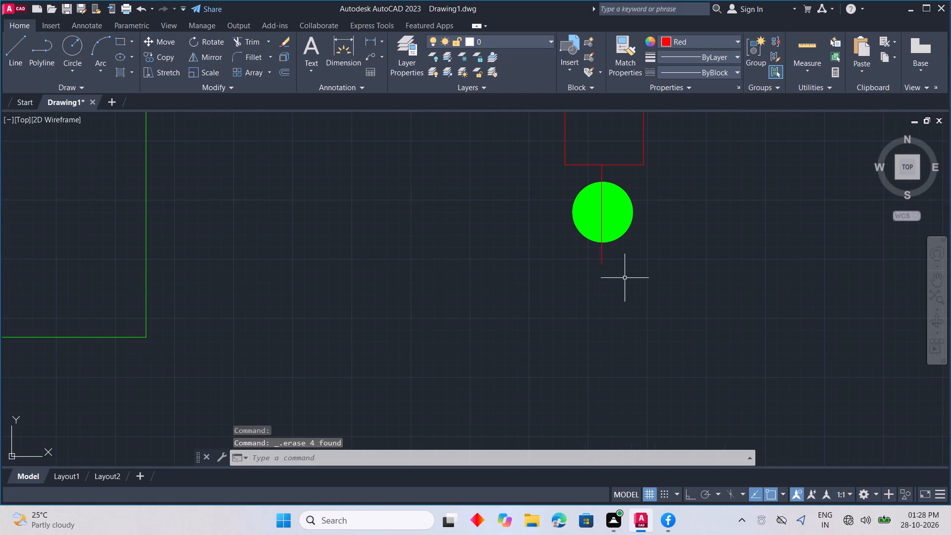
Copy the LCD's red GND triangle by its base midpoint into the empty area beside the resistor column's lower green node.
scroll(472, 278, "down", 4)
scroll(217, 219, "down", 2)
middle_click_drag(189, 223, 252, 279)
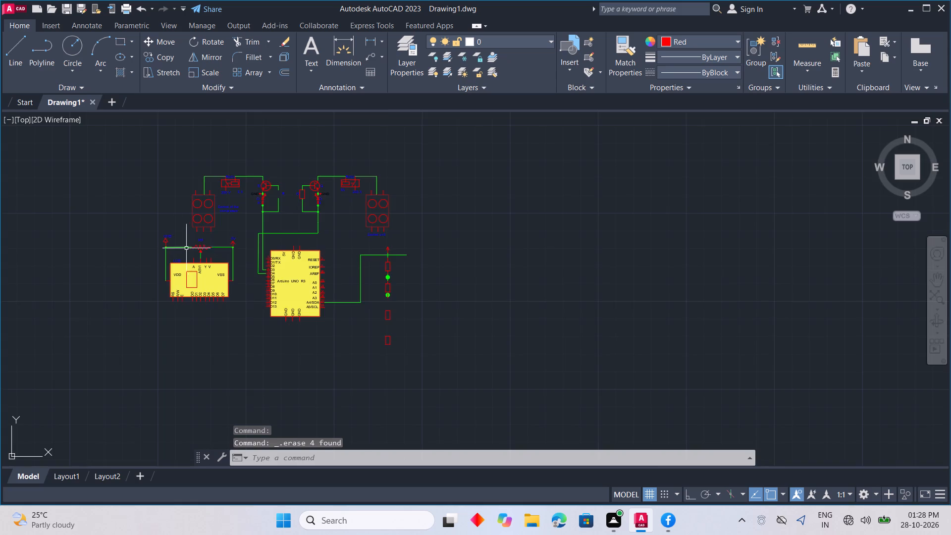
scroll(181, 243, "up", 4)
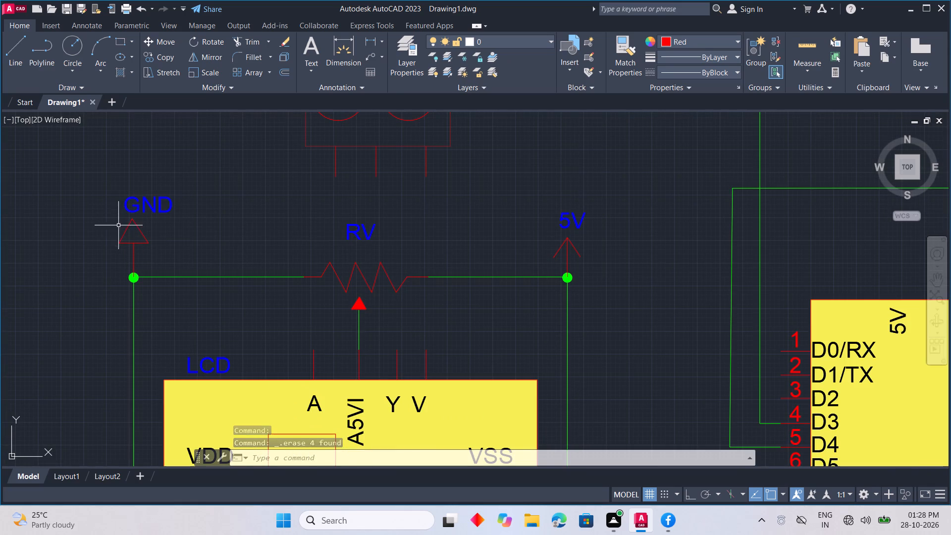
left_click_drag(103, 217, 110, 219)
left_click(166, 248)
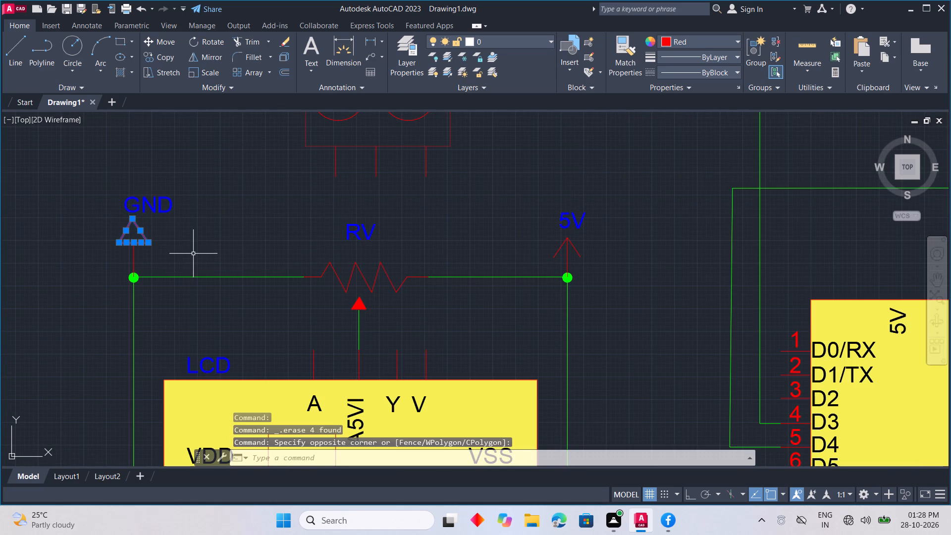
right_click(196, 254)
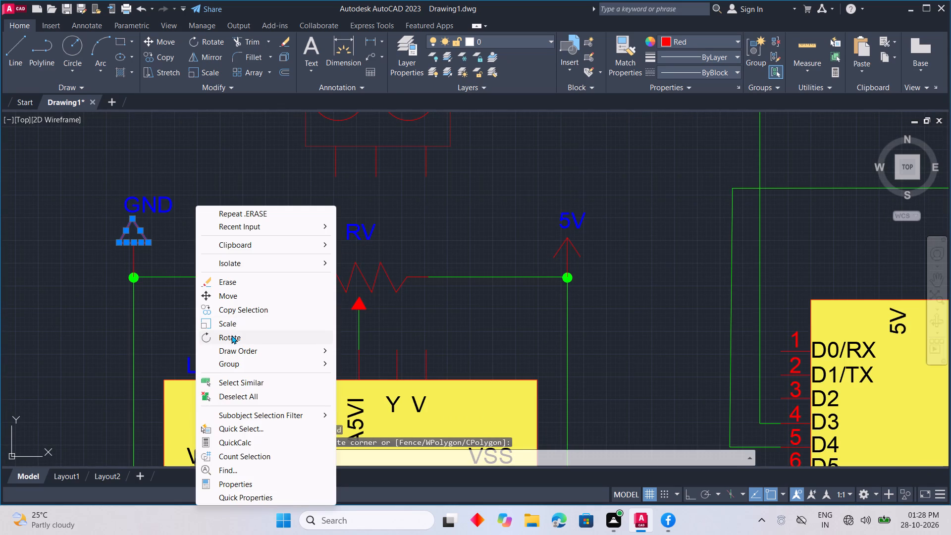
left_click(251, 307)
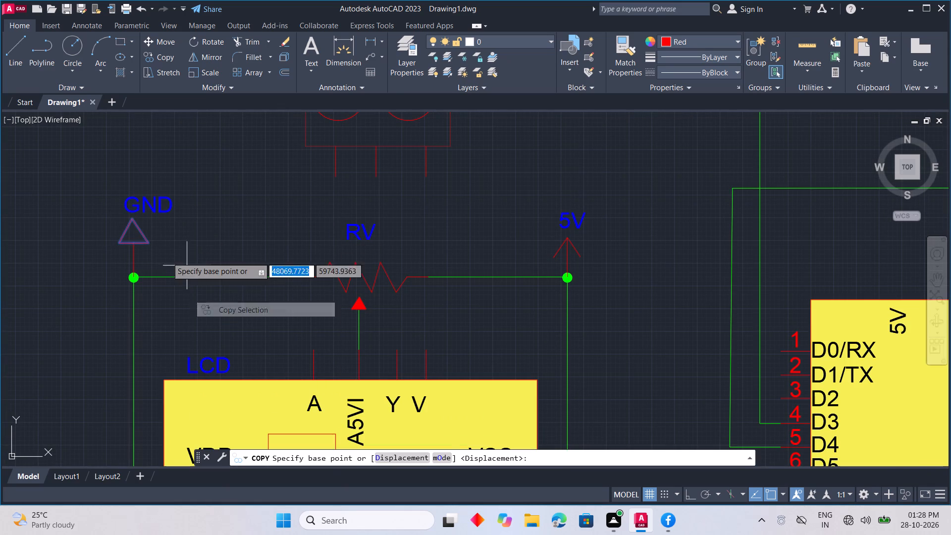
left_click(133, 244)
scroll(622, 357, "down", 3)
middle_click_drag(622, 352, 369, 293)
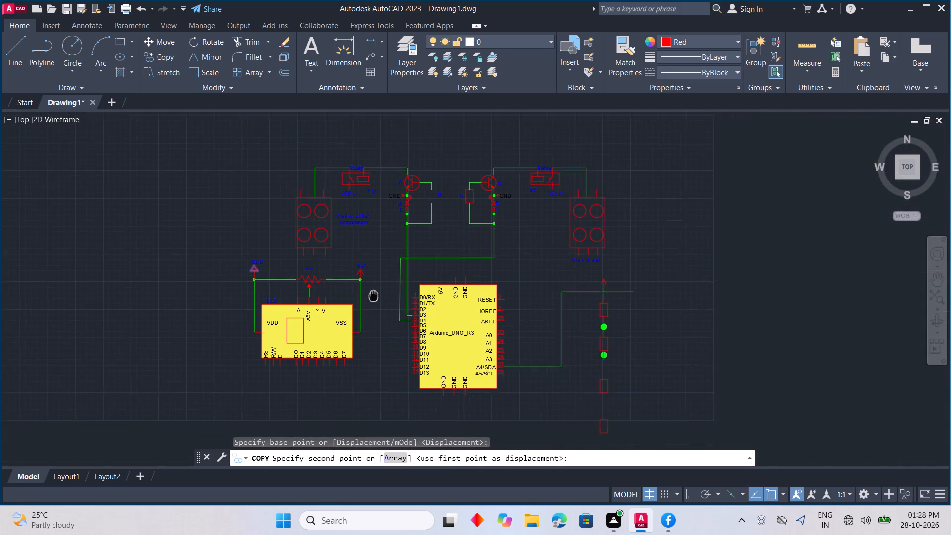
middle_click_drag(369, 293, 345, 288)
left_click(636, 350)
key("Escape")
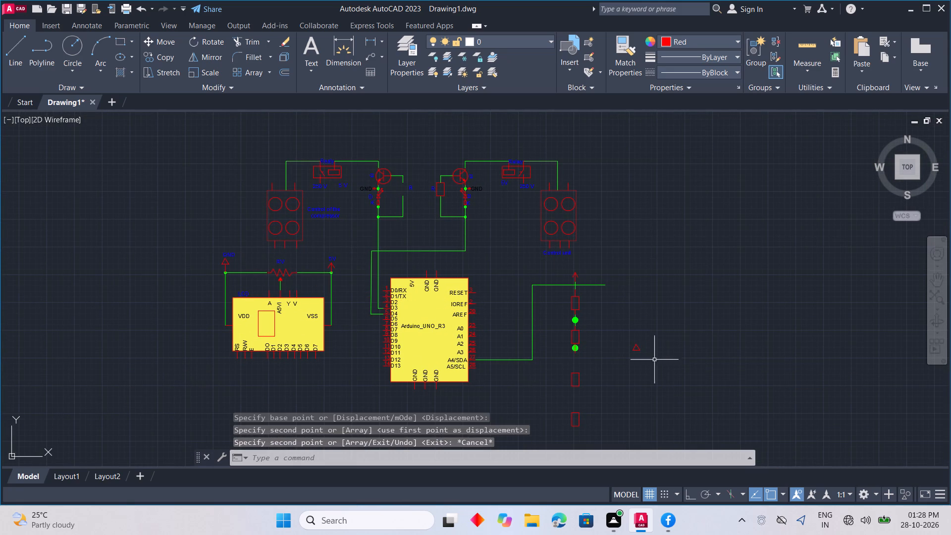
left_click(638, 350)
key("Escape")
key("Escape")
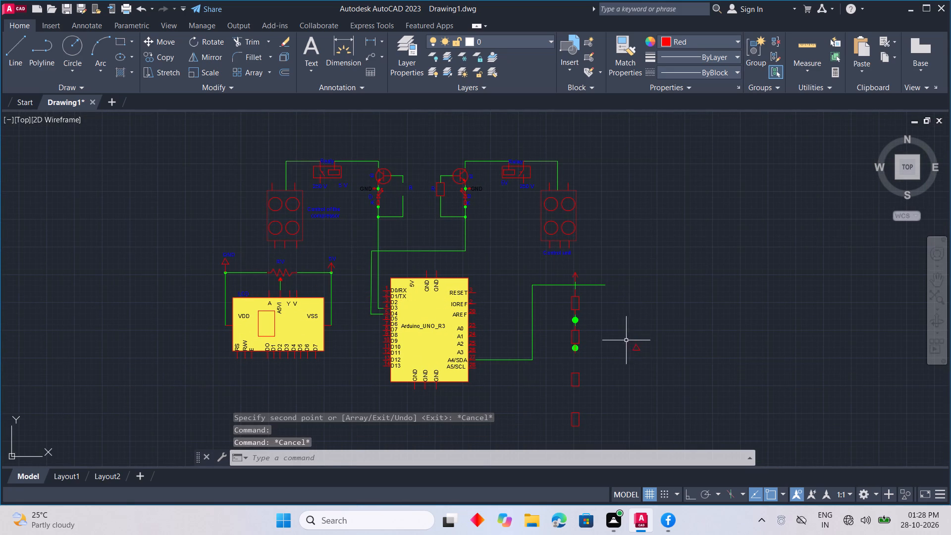
Rotate the copied triangle a half turn about its base with ortho on so it points downward.
left_click_drag(627, 338, 648, 367)
left_click(650, 368)
right_click(657, 367)
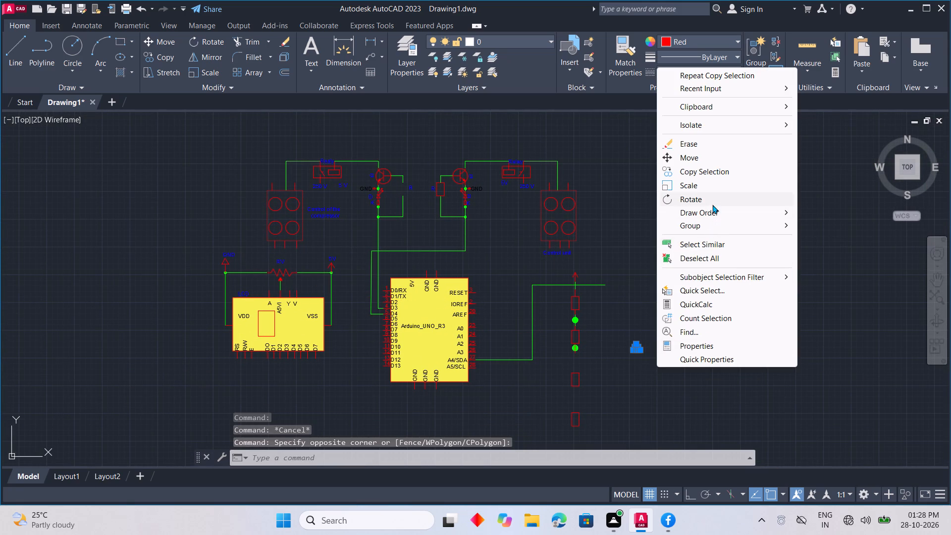
left_click(712, 203)
left_click(635, 351)
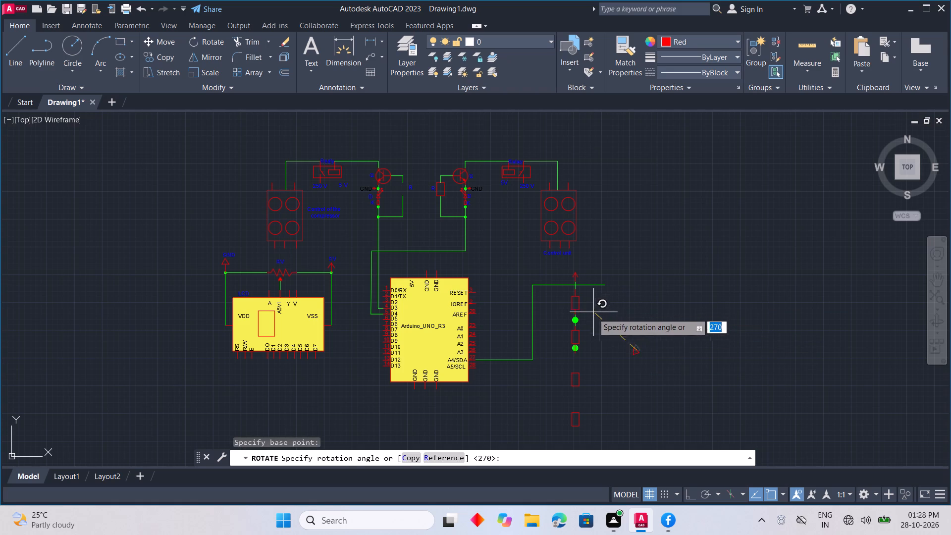
left_click(687, 493)
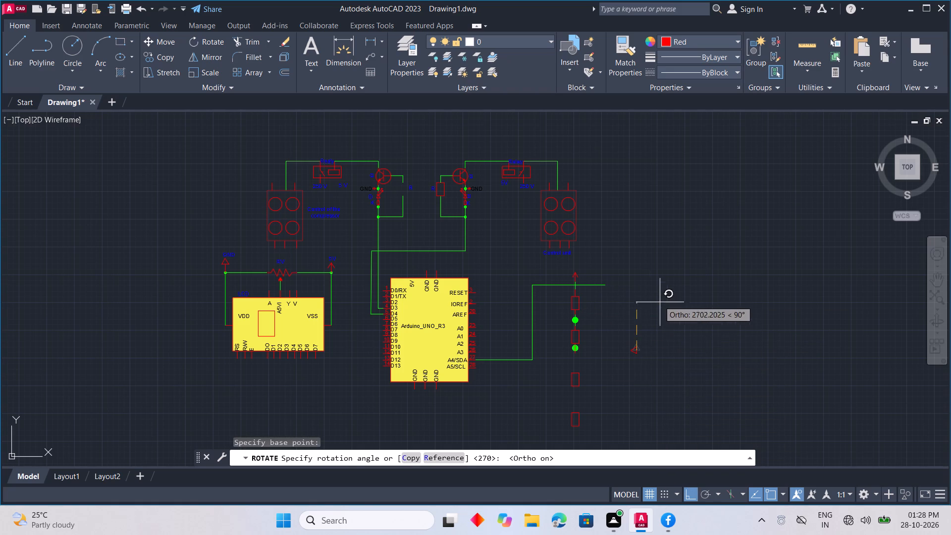
left_click(540, 335)
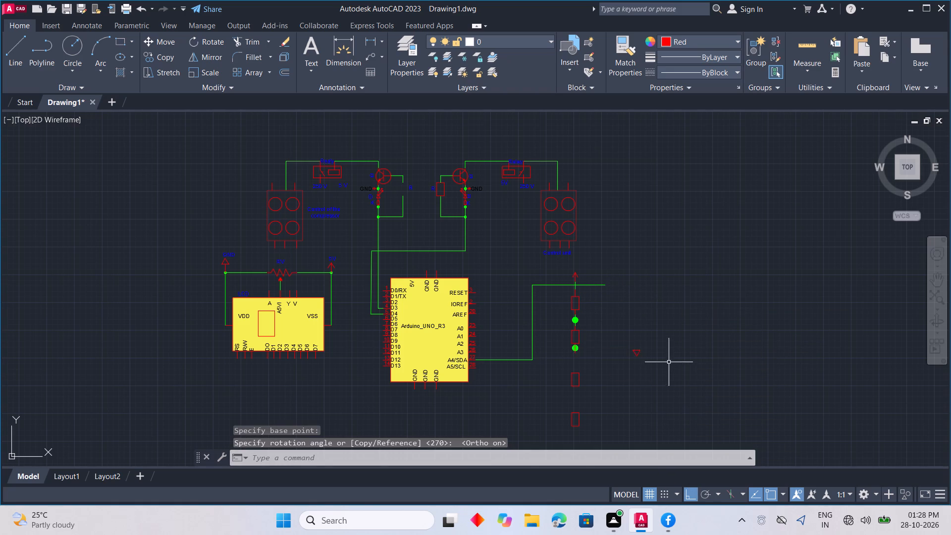
Copy the downward-pointing triangle by its base midpoint, with ortho off, onto the end of the red line below the lower node.
scroll(627, 350, "up", 2)
left_click(630, 334)
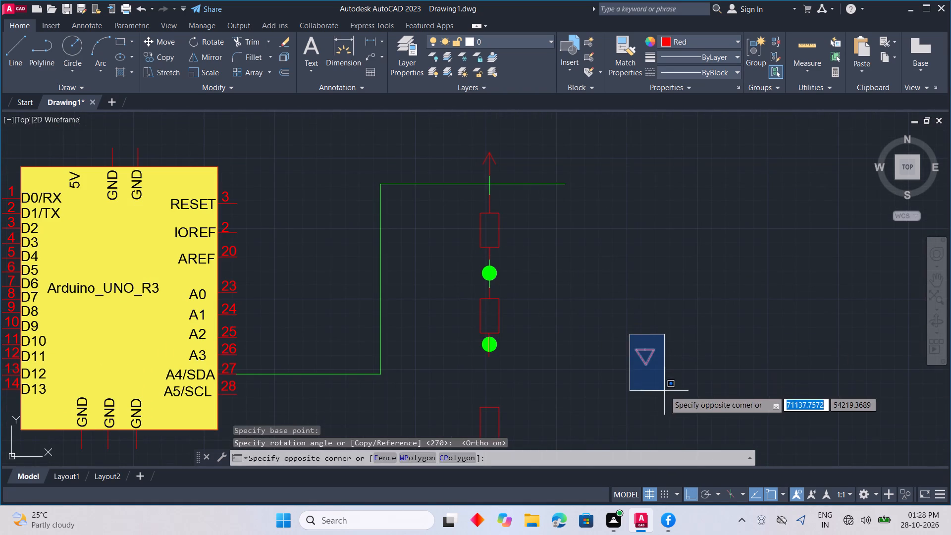
left_click(664, 391)
right_click(674, 386)
left_click(721, 188)
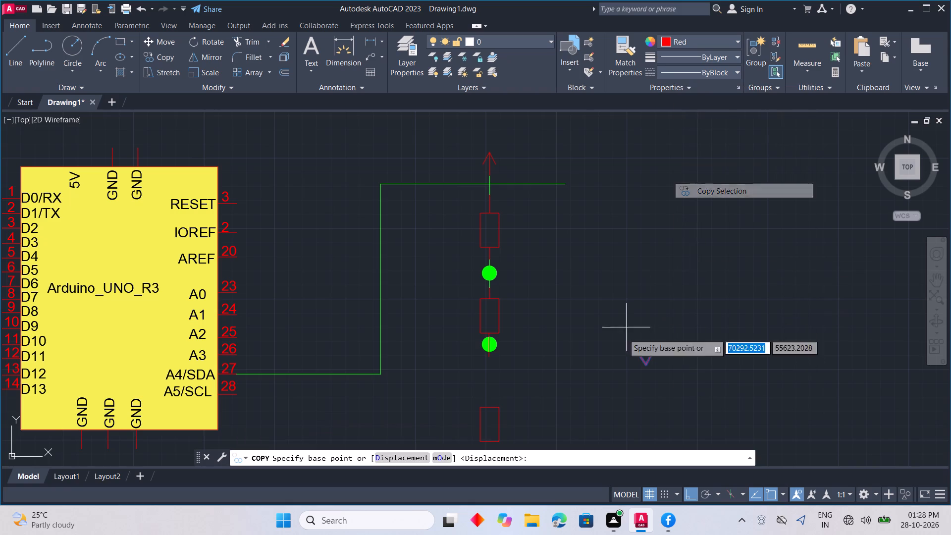
scroll(646, 350, "up", 3)
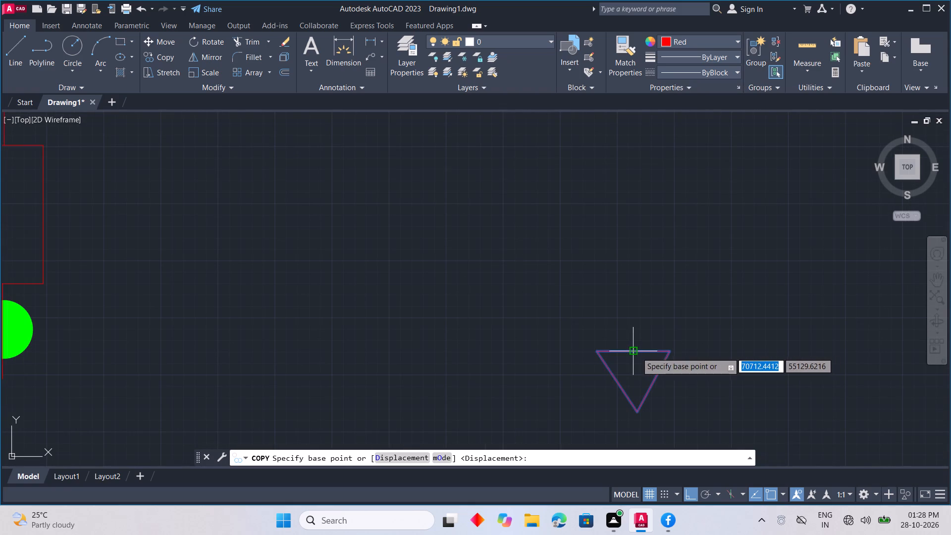
left_click(636, 352)
middle_click_drag(287, 386, 653, 443)
middle_click_drag(459, 435, 542, 366)
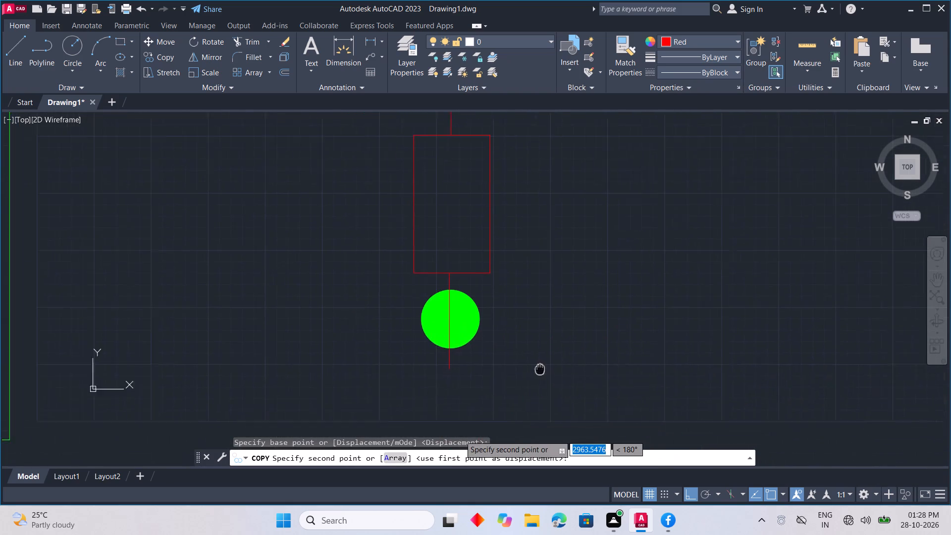
middle_click_drag(542, 366, 552, 358)
left_click(683, 494)
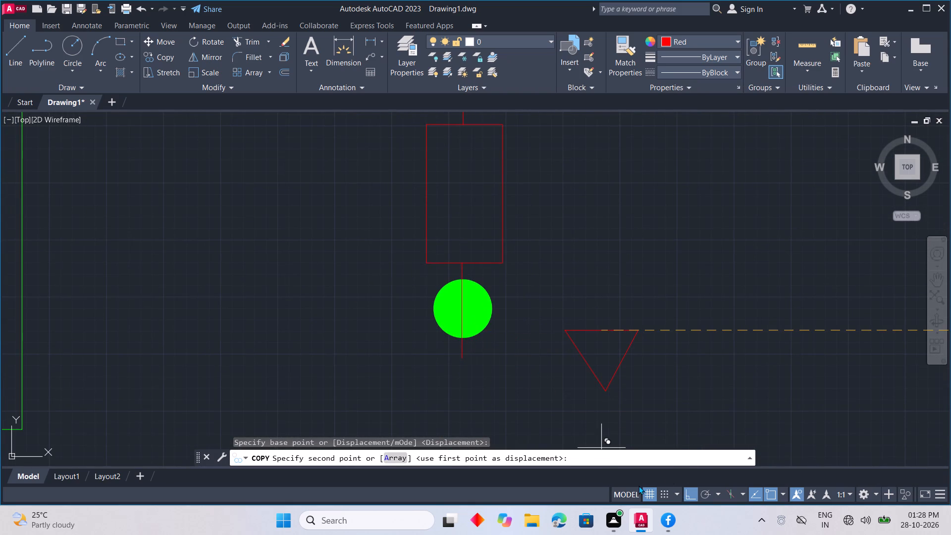
left_click(684, 493)
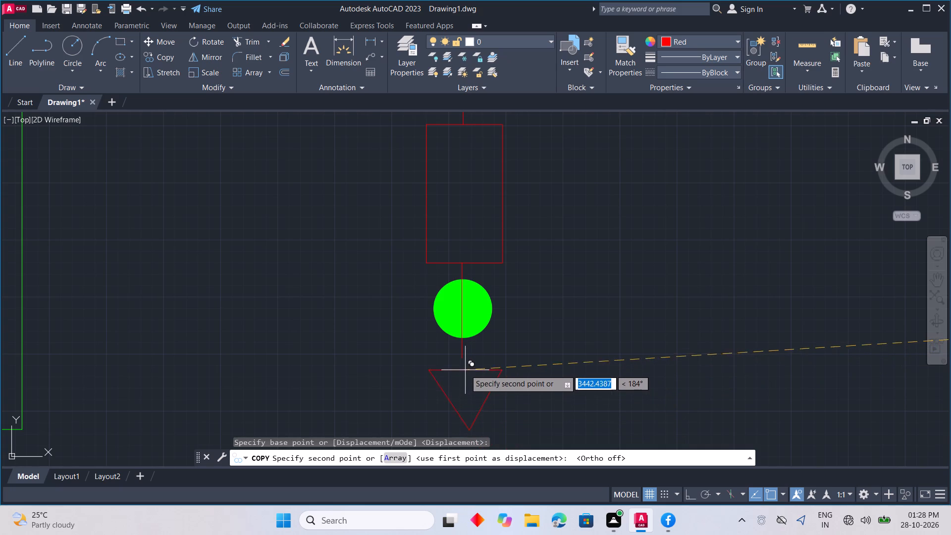
left_click(465, 361)
key("Escape")
scroll(588, 399, "down", 3)
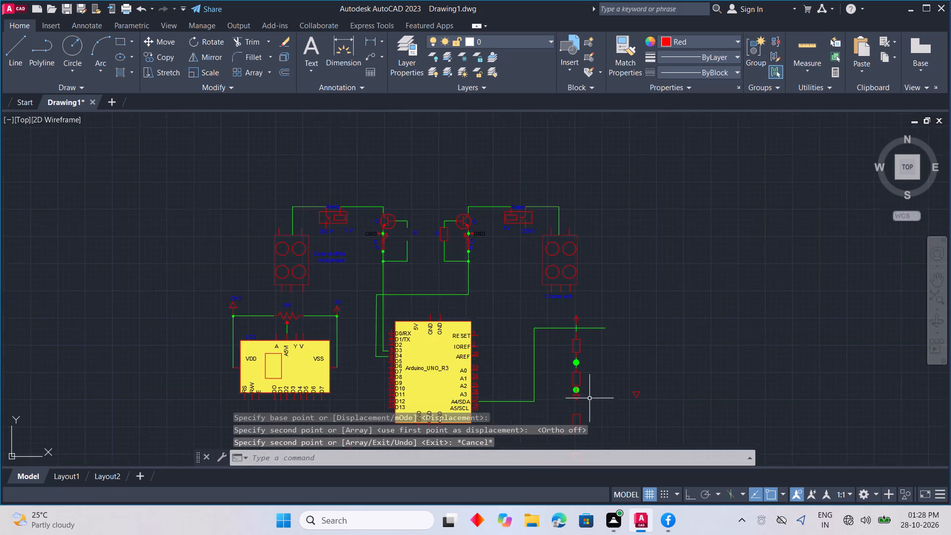
Delete the leftover downward-pointing triangle standing apart from the resistor column.
scroll(591, 398, "down", 5)
scroll(606, 398, "up", 4)
left_click_drag(556, 378, 581, 379)
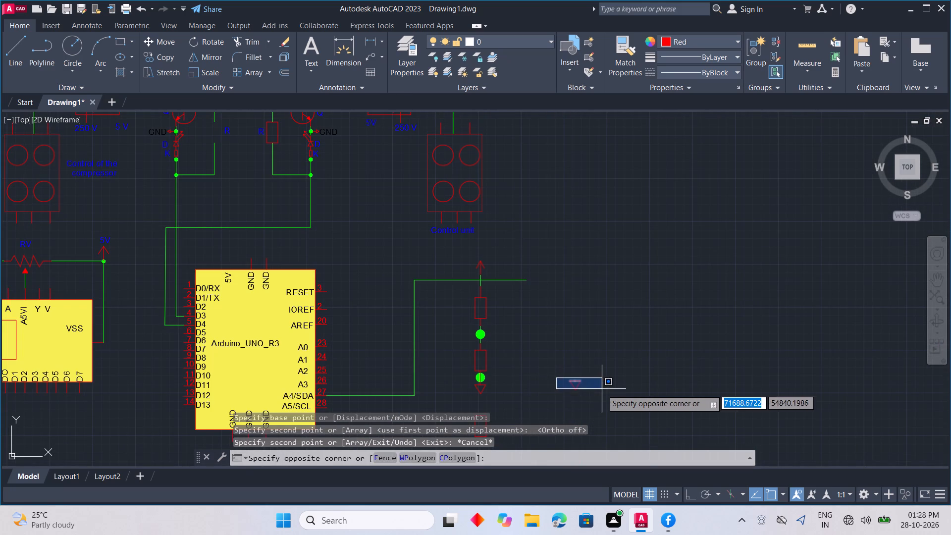
left_click(601, 398)
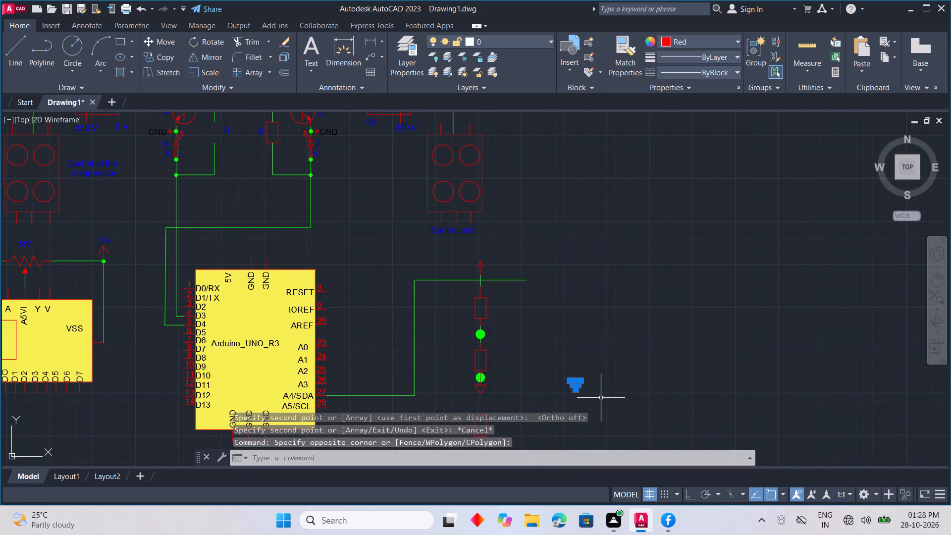
key("BackSpace")
key("Delete")
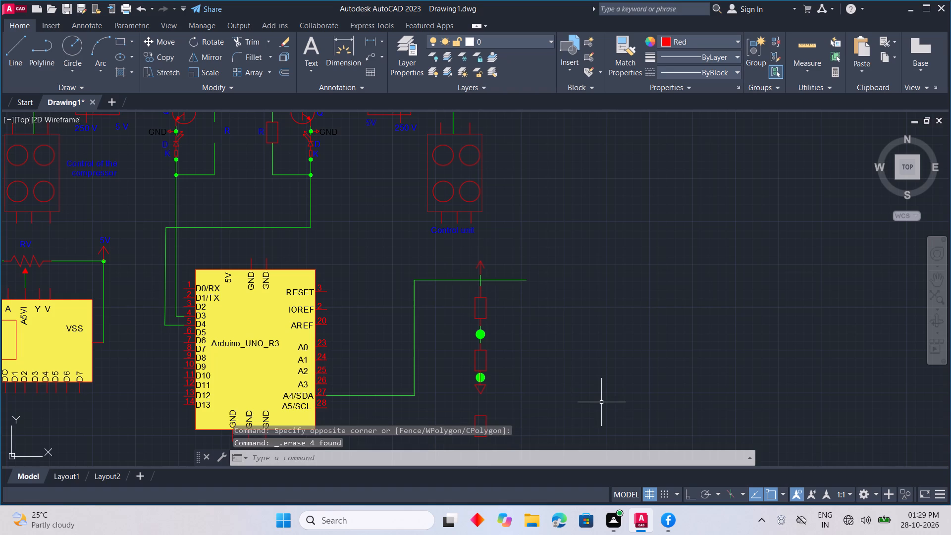
Delete the two unconnected resistor rectangles below the new ground triangle.
middle_click_drag(600, 402, 608, 224)
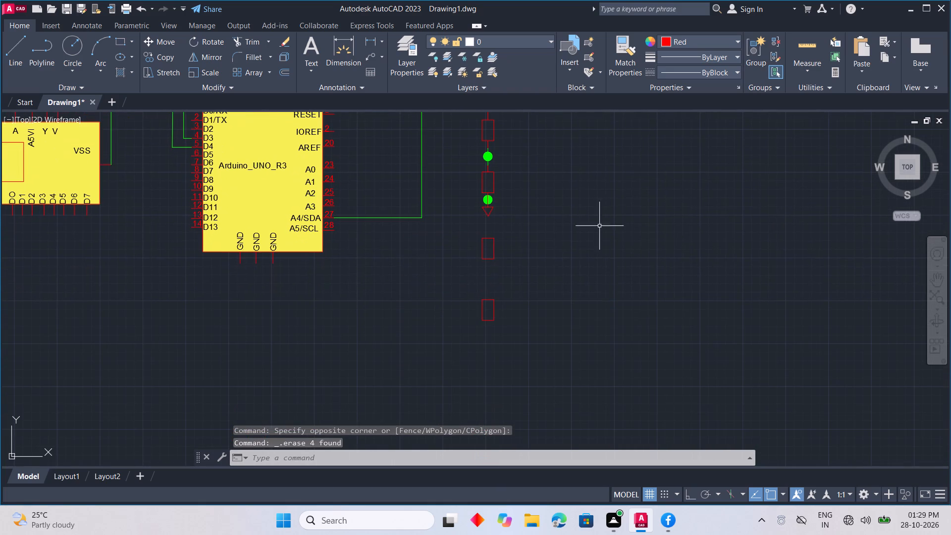
middle_click_drag(515, 228, 515, 277)
left_click_drag(448, 267, 477, 287)
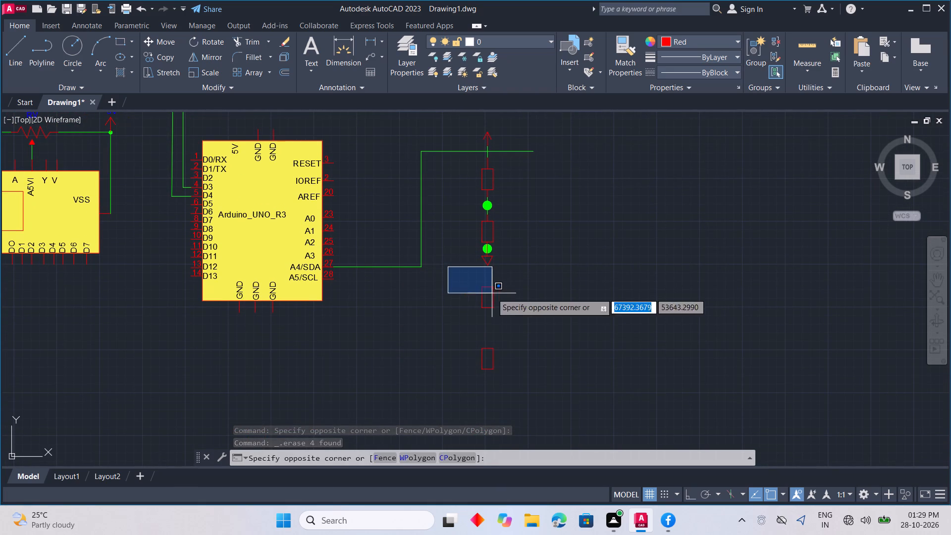
left_click(518, 413)
key("Delete")
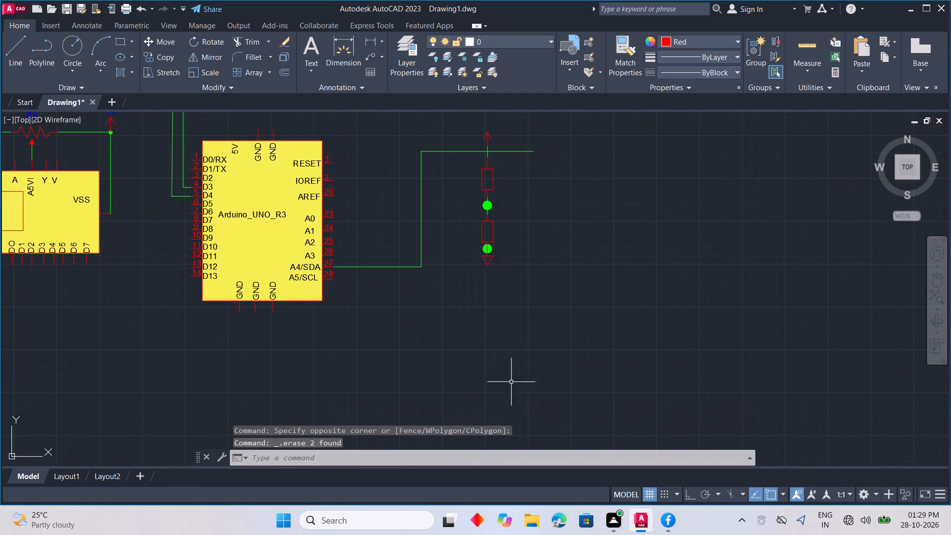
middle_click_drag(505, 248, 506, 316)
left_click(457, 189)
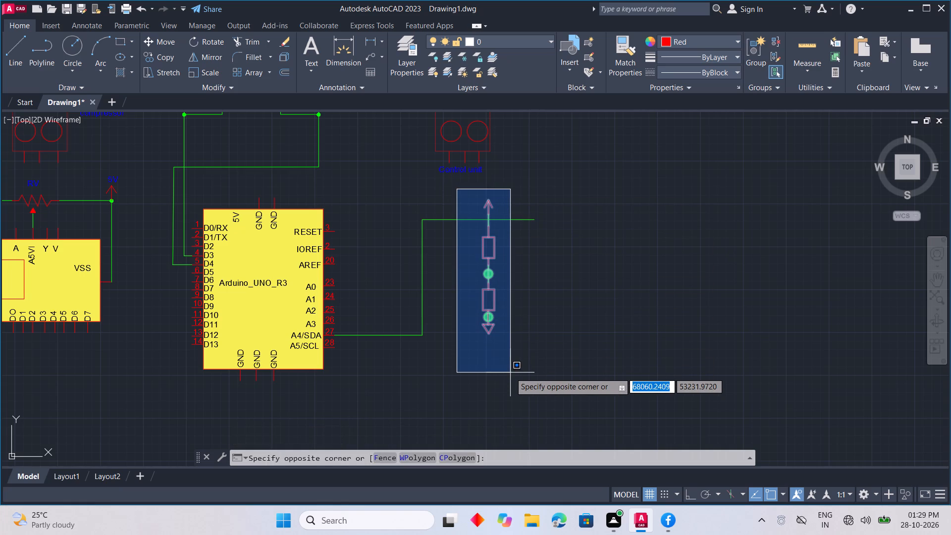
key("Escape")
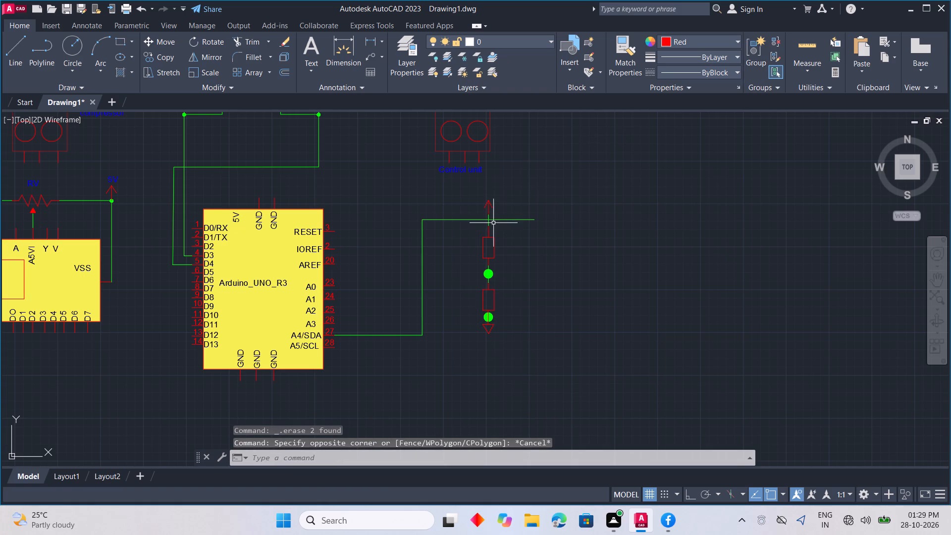
Copy the upper resistor rectangle by its top midpoint horizontally about 1,600 units, placing it beneath the A4/SDA wire's free end.
middle_click_drag(503, 249, 361, 249)
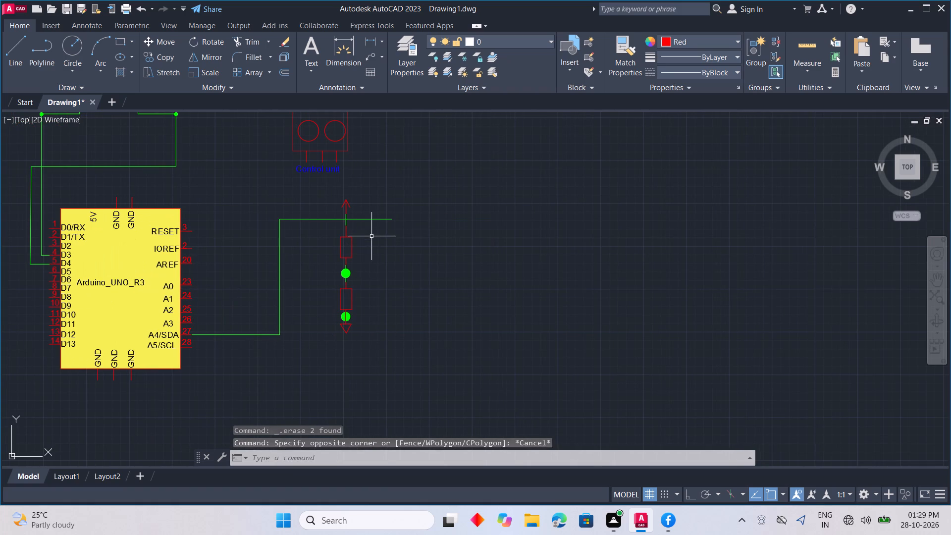
left_click(351, 246)
right_click(357, 255)
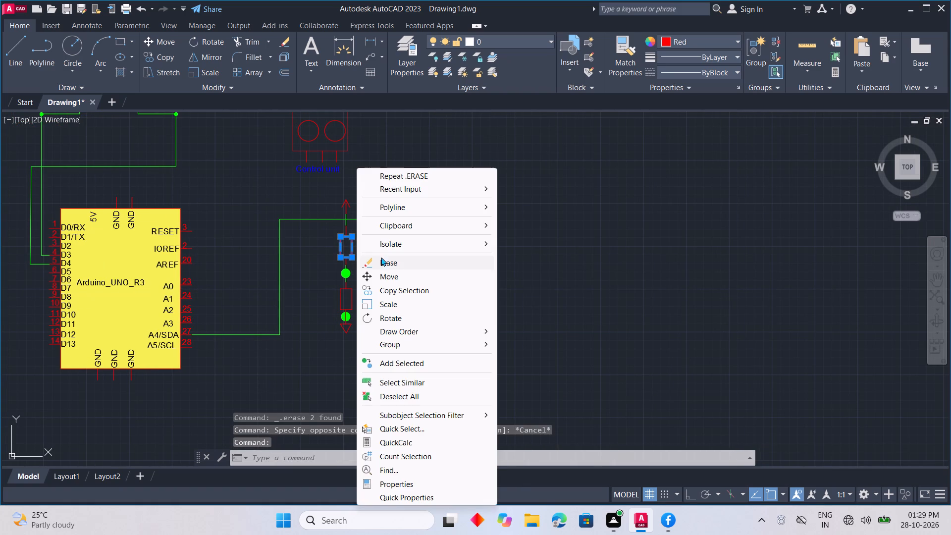
left_click(388, 289)
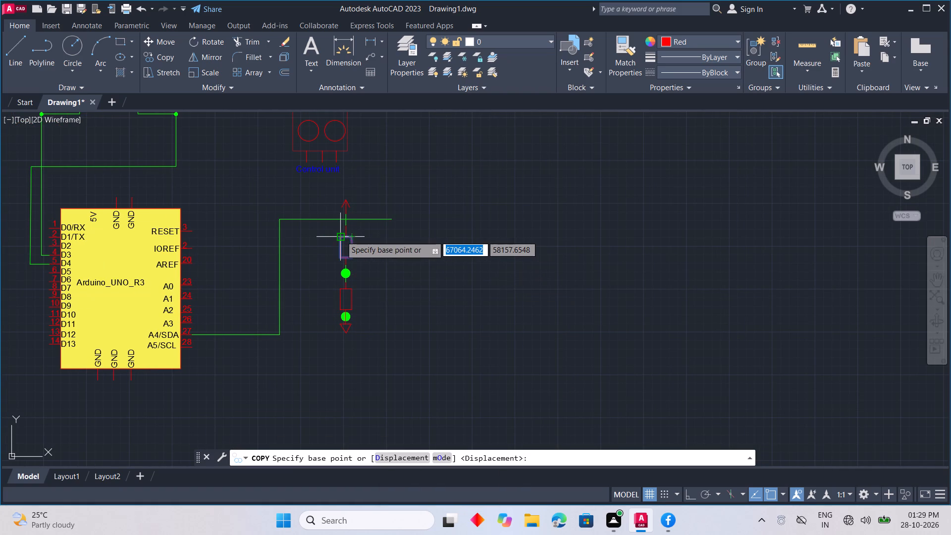
left_click(347, 236)
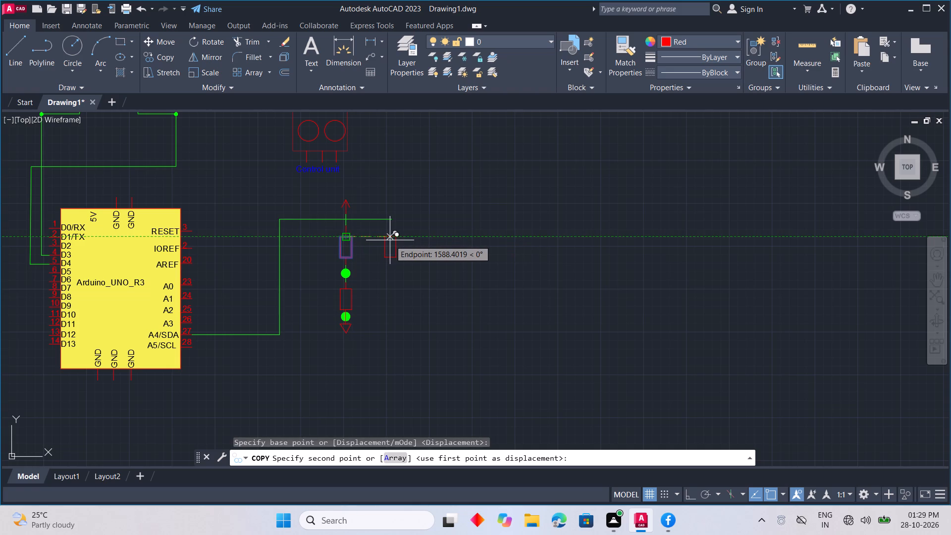
left_click(390, 240)
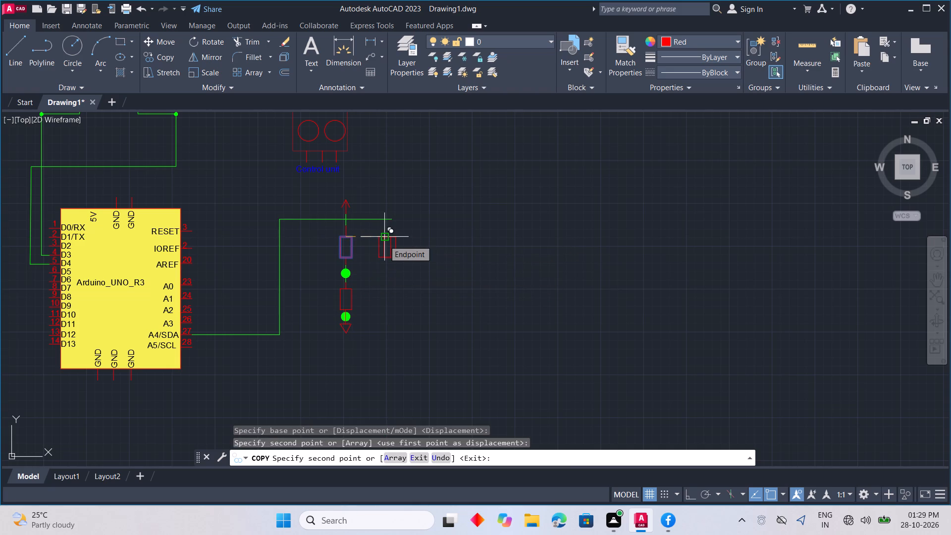
key("Escape")
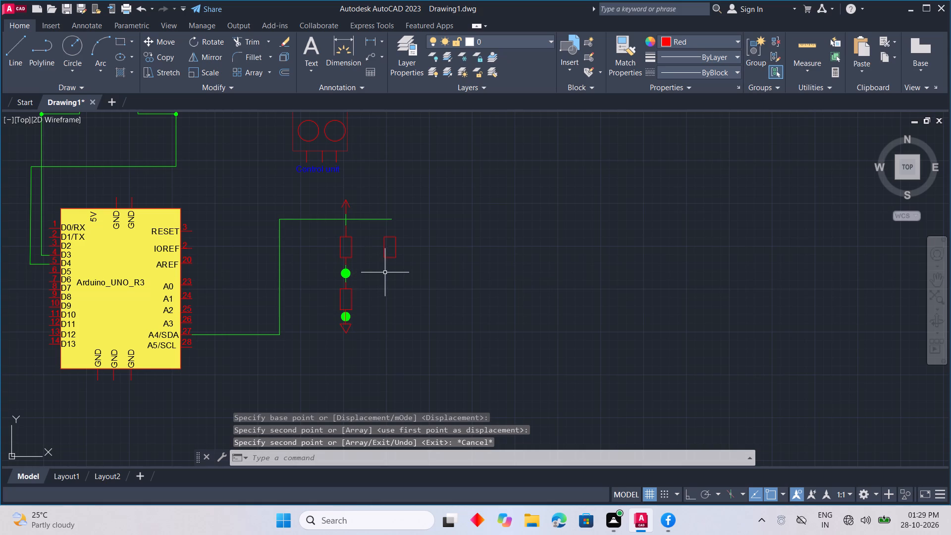
Copy the green and red lead lines above the upper resistor onto the new rectangle's top midpoint, with ortho on.
scroll(392, 218, "up", 3)
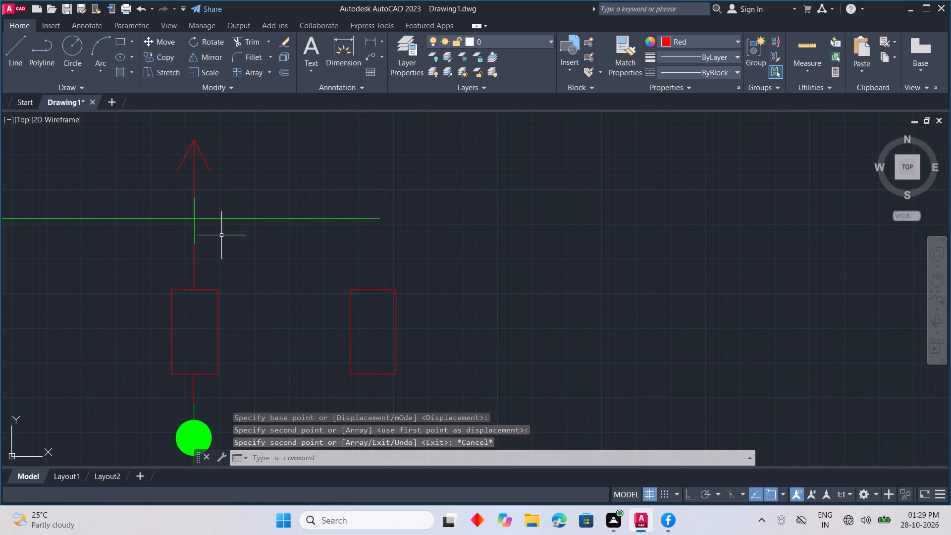
left_click(162, 194)
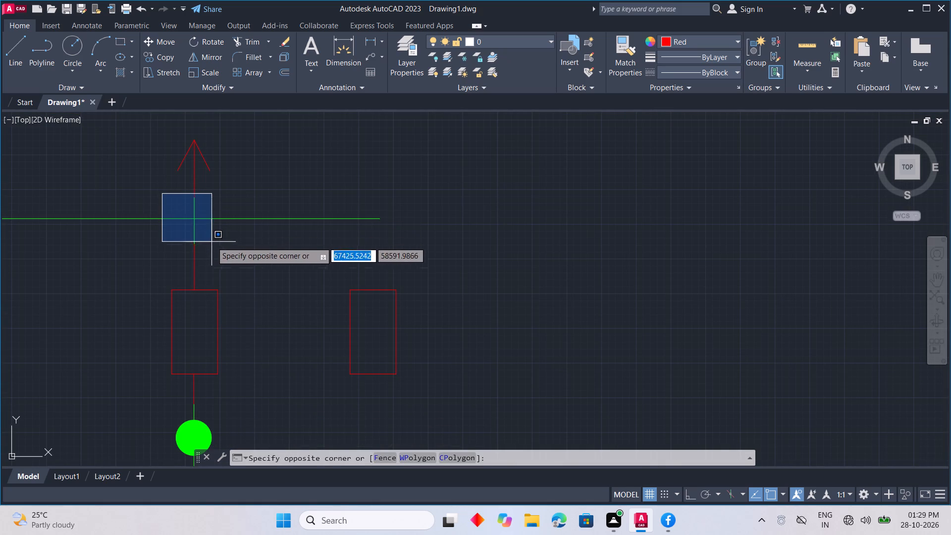
left_click(236, 304)
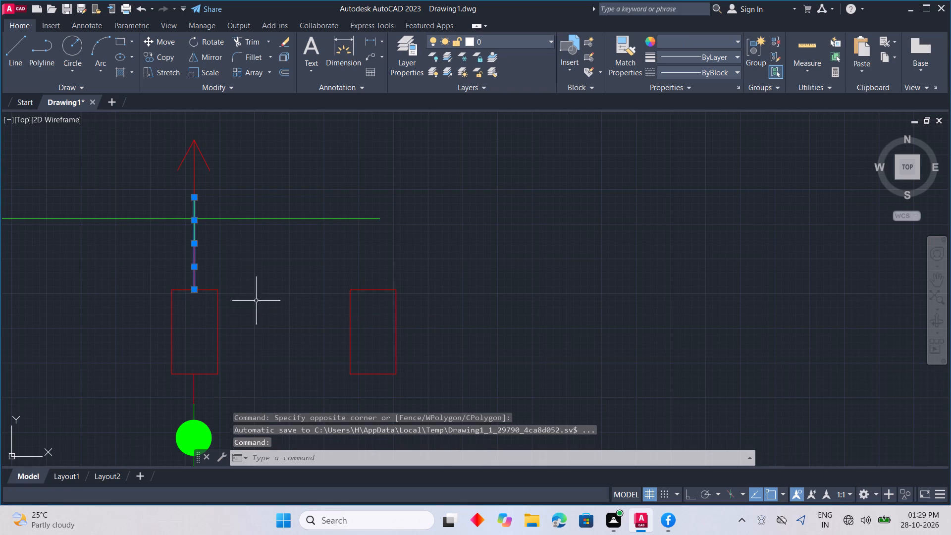
right_click(278, 290)
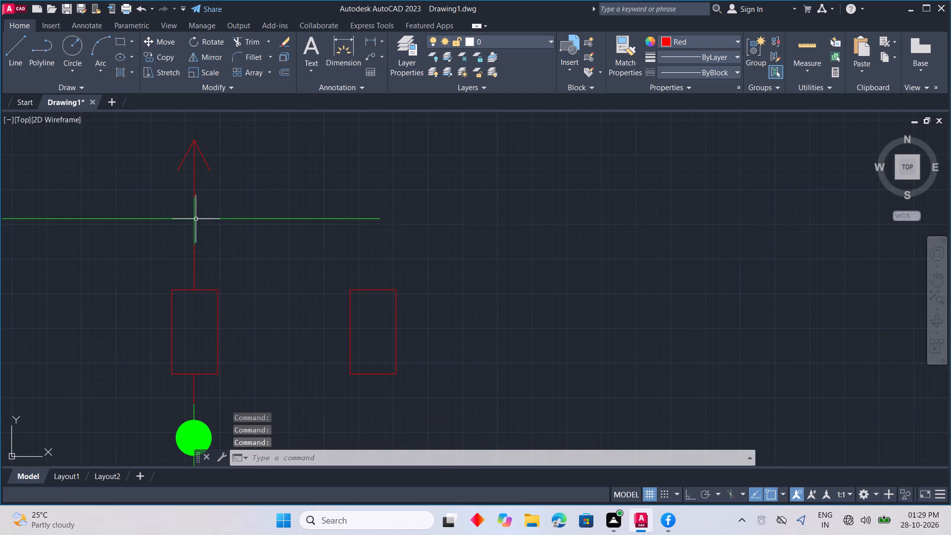
left_click_drag(172, 190, 177, 193)
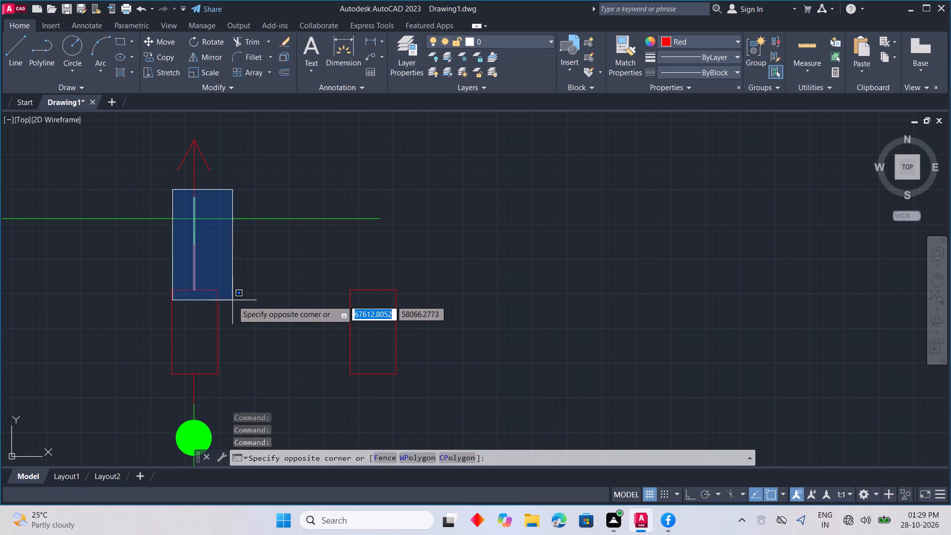
left_click(232, 302)
right_click(261, 301)
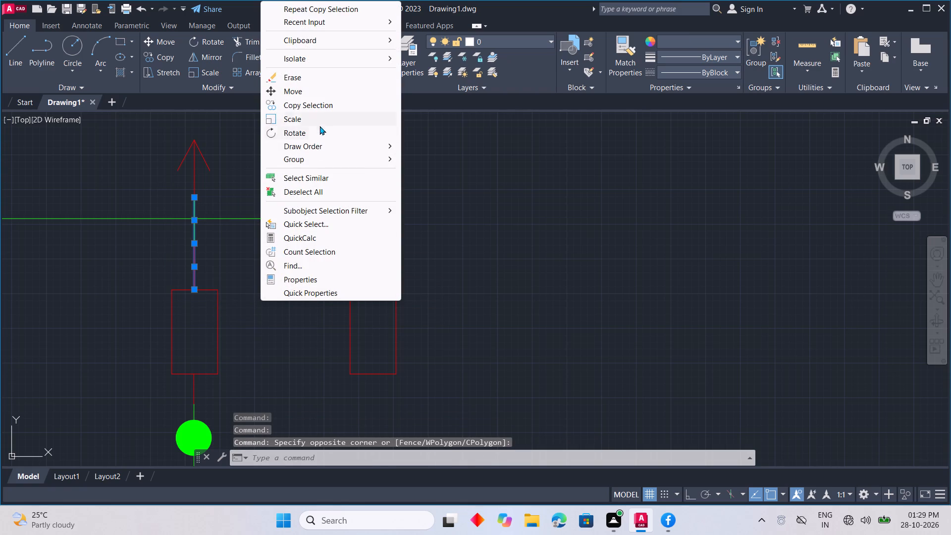
left_click(325, 105)
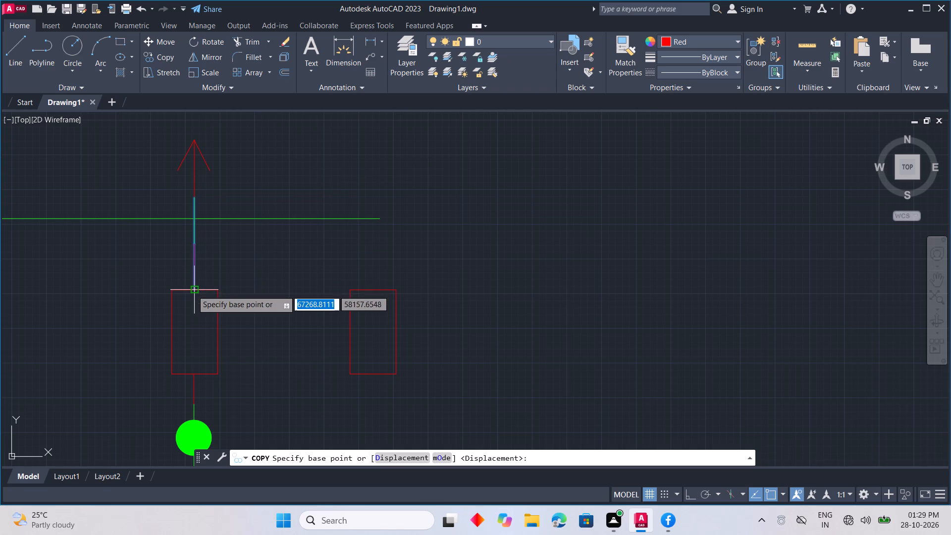
left_click(193, 290)
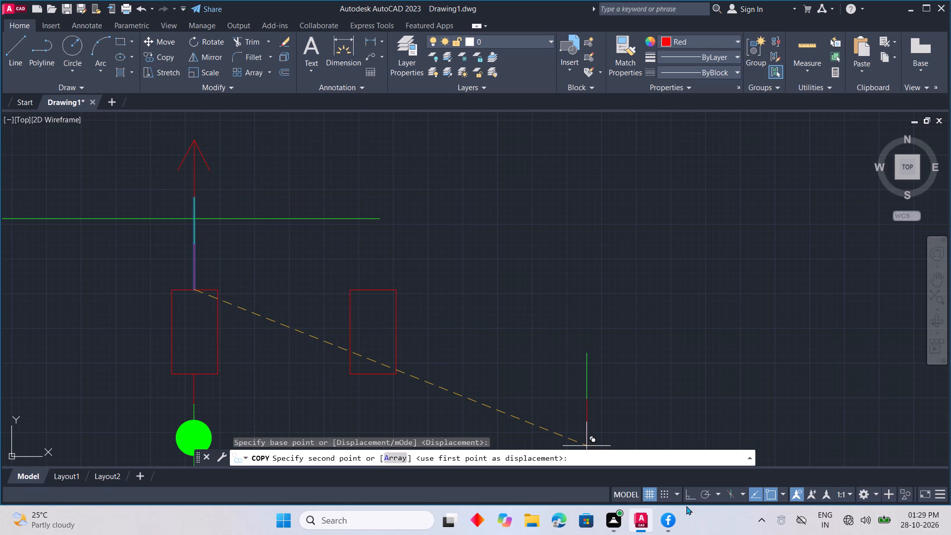
left_click(685, 493)
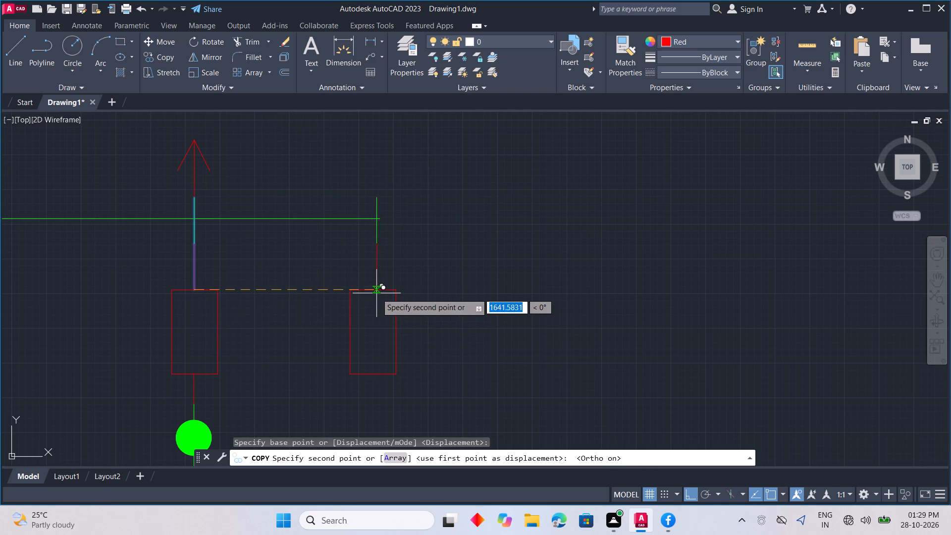
left_click(373, 290)
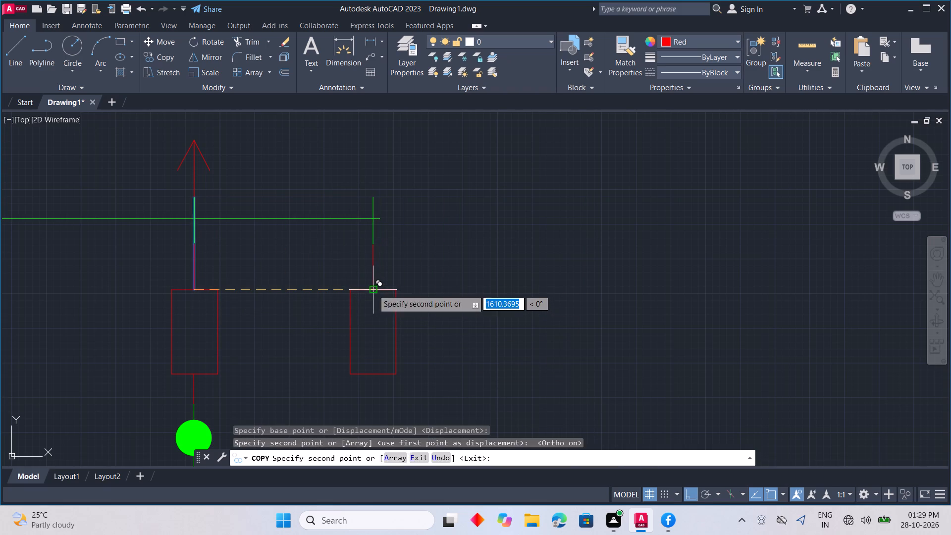
key("Escape")
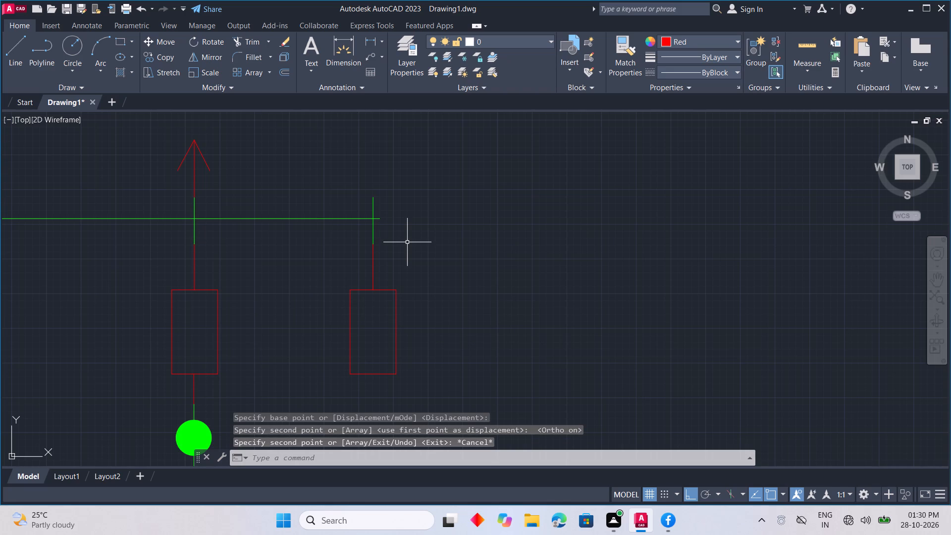
Copy the upper green junction node by its centre onto the midpoint of the new resistor's green lead, with ortho off.
middle_click_drag(240, 392, 297, 296)
left_click_drag(215, 317, 216, 324)
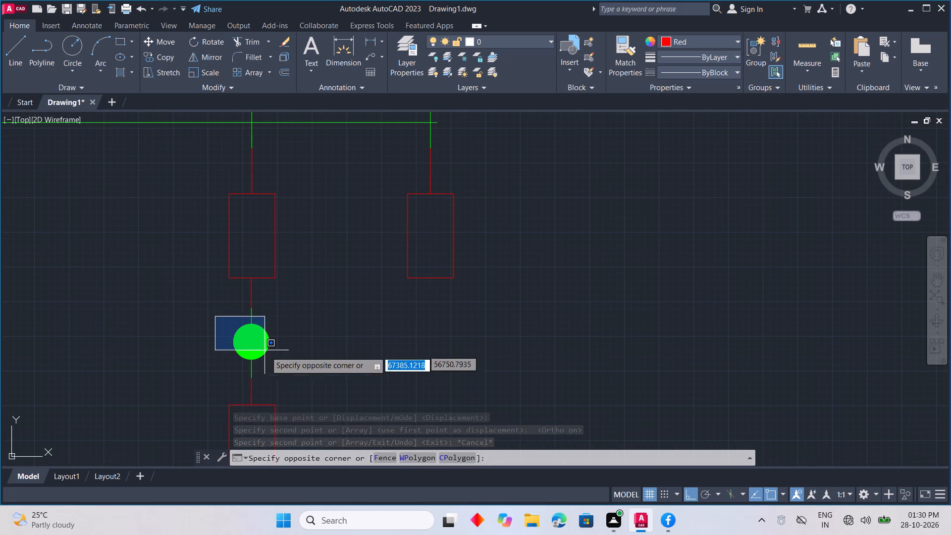
left_click(285, 370)
right_click(294, 365)
left_click(364, 167)
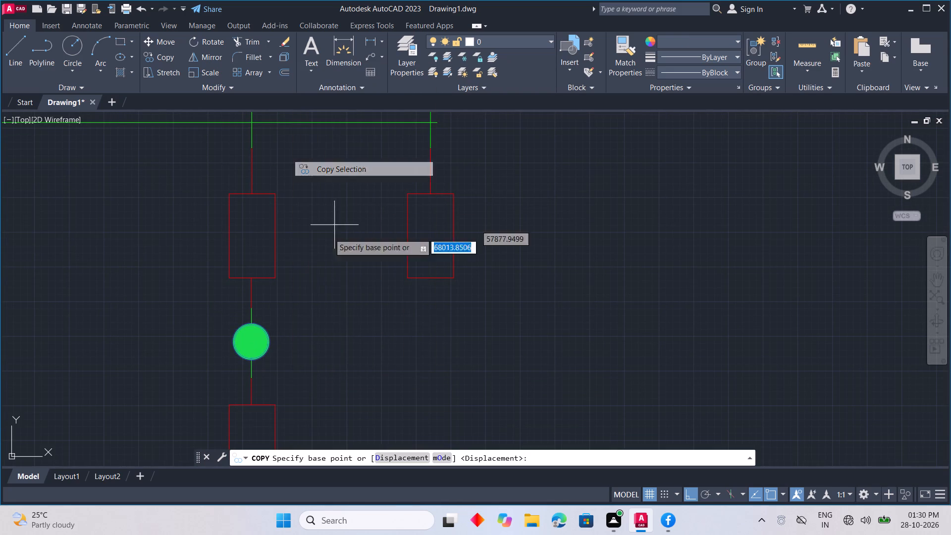
left_click(252, 342)
middle_click_drag(380, 203, 344, 344)
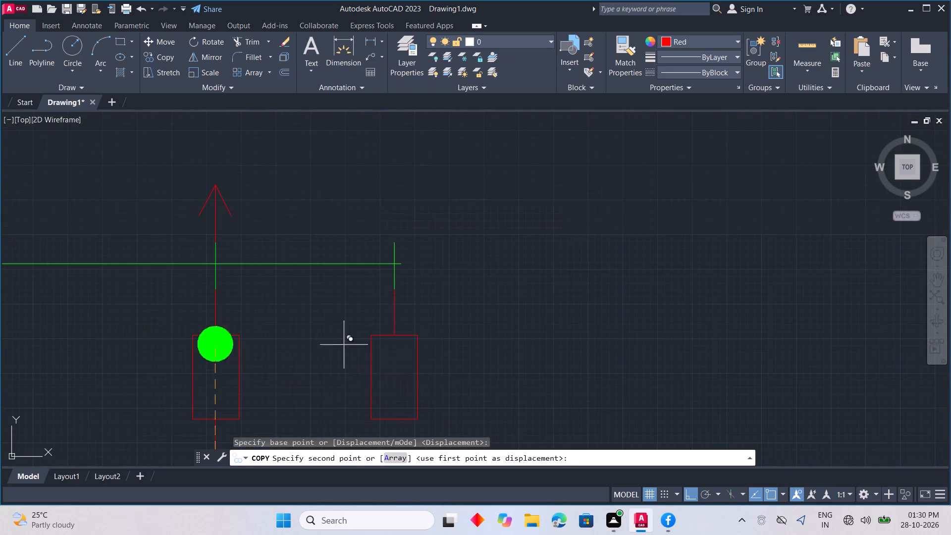
left_click(687, 497)
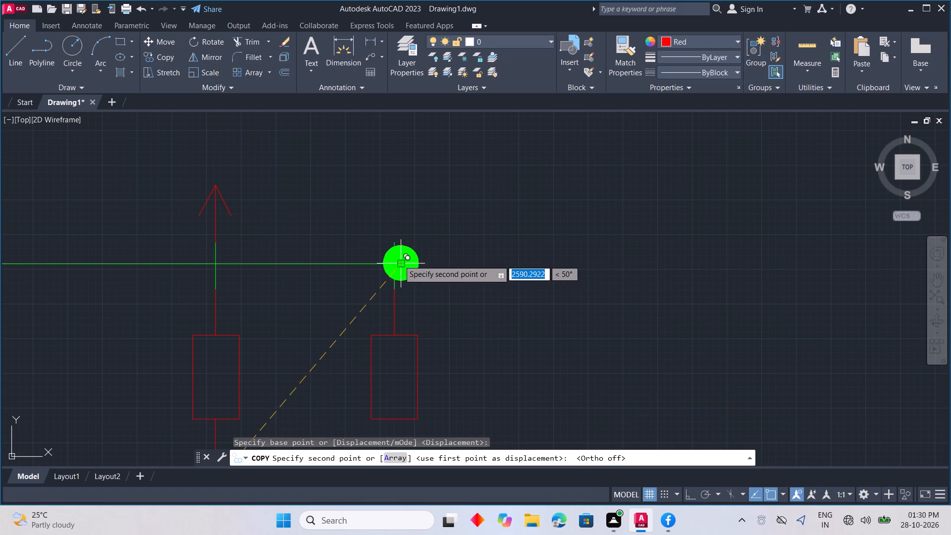
scroll(396, 261, "up", 3)
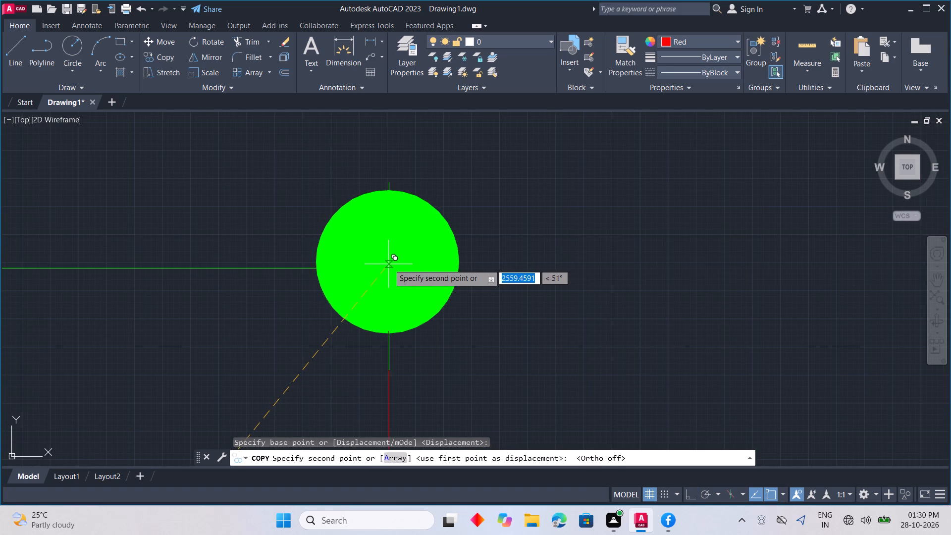
left_click(389, 264)
key("Escape")
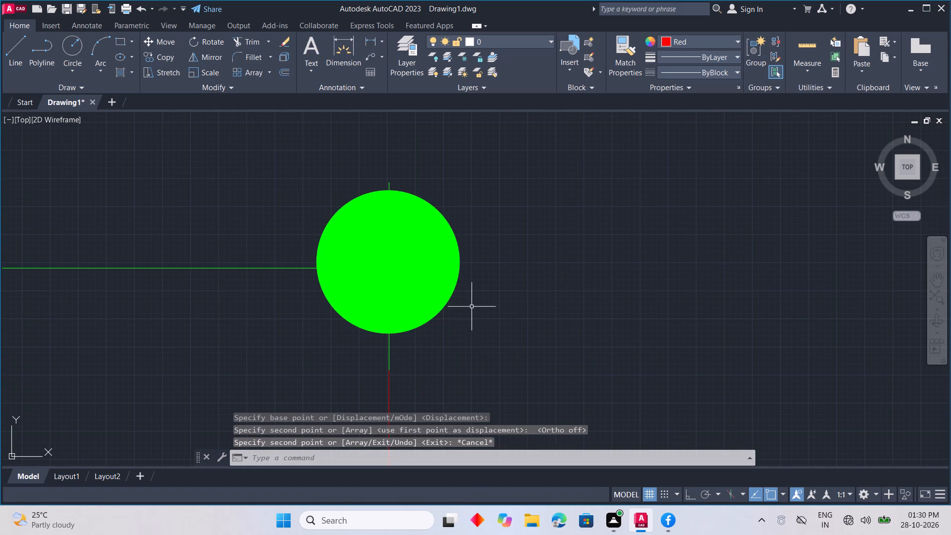
Draw a green wire from the lead's upper end above the new node, going up, across away from the Arduino, and shortly down, with ortho on.
scroll(472, 300, "down", 2)
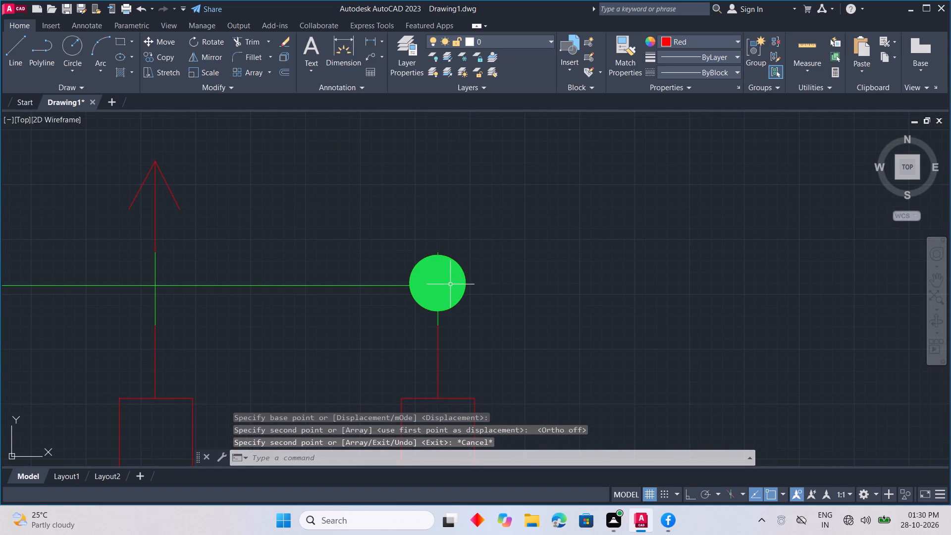
middle_click_drag(524, 305, 524, 305)
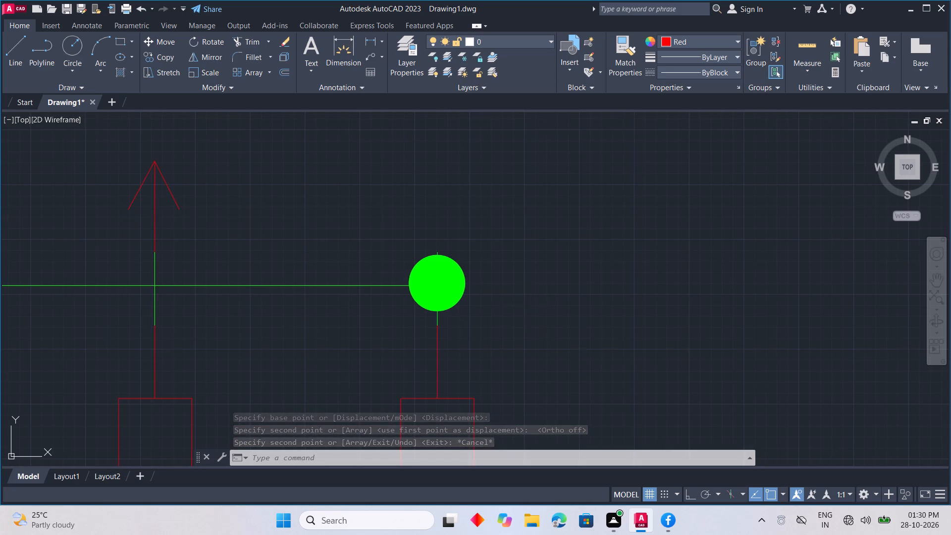
middle_click_drag(524, 305, 516, 308)
scroll(455, 295, "down", 1)
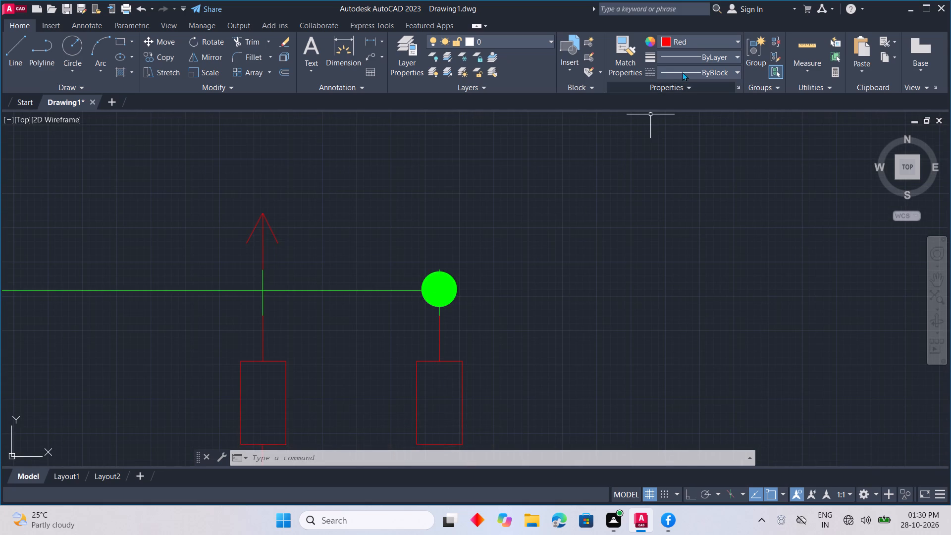
left_click(693, 41)
left_click(689, 164)
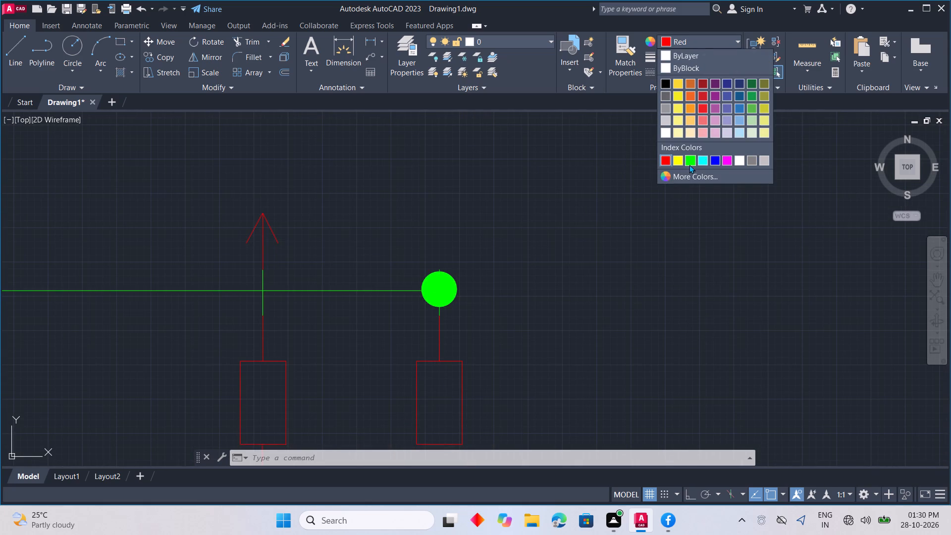
key("l")
key("space")
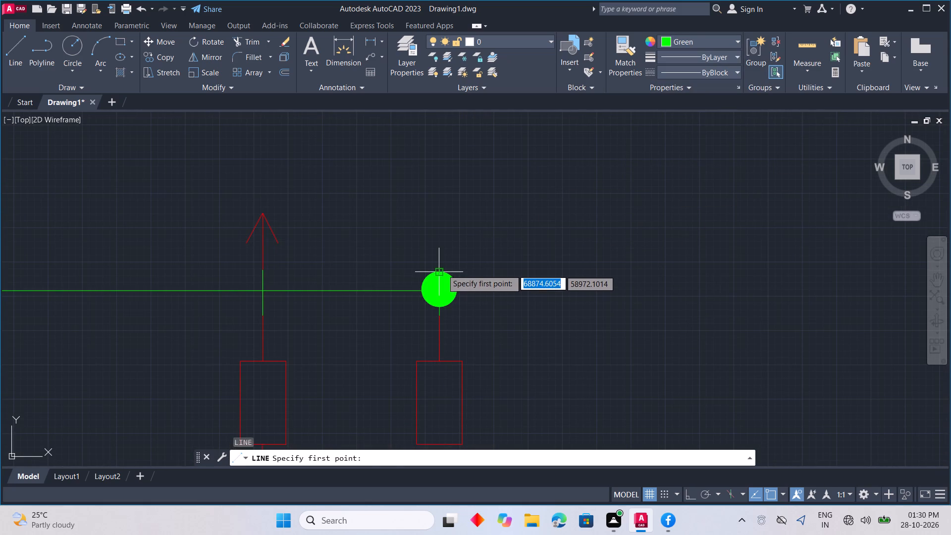
left_click_drag(443, 267, 443, 259)
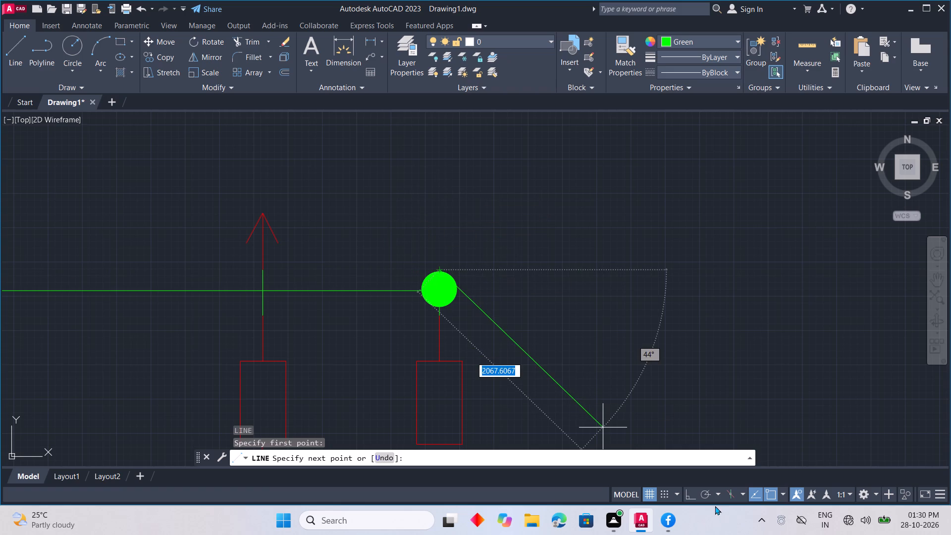
left_click(686, 489)
middle_click_drag(504, 219, 519, 356)
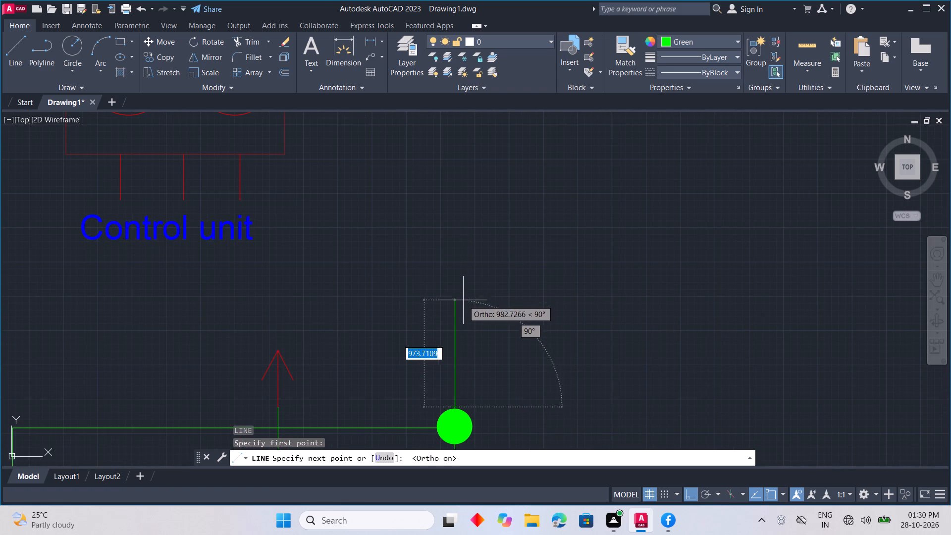
left_click(459, 362)
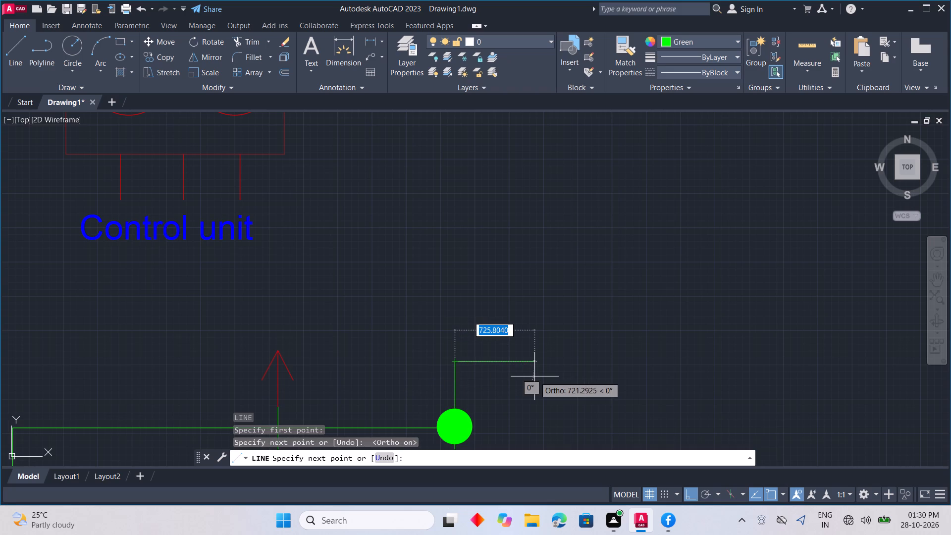
middle_click_drag(534, 376, 519, 318)
left_click(529, 315)
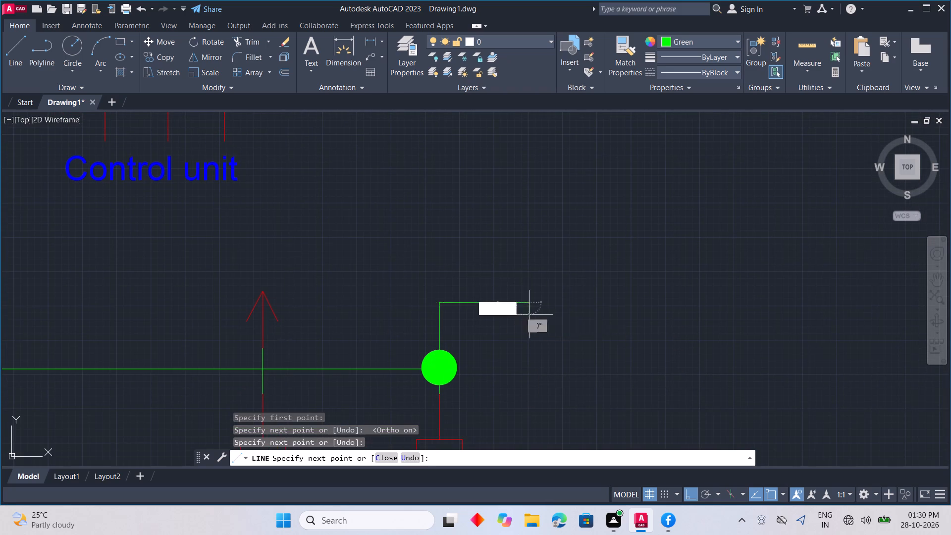
scroll(539, 348, "down", 1)
middle_click_drag(528, 379, 526, 330)
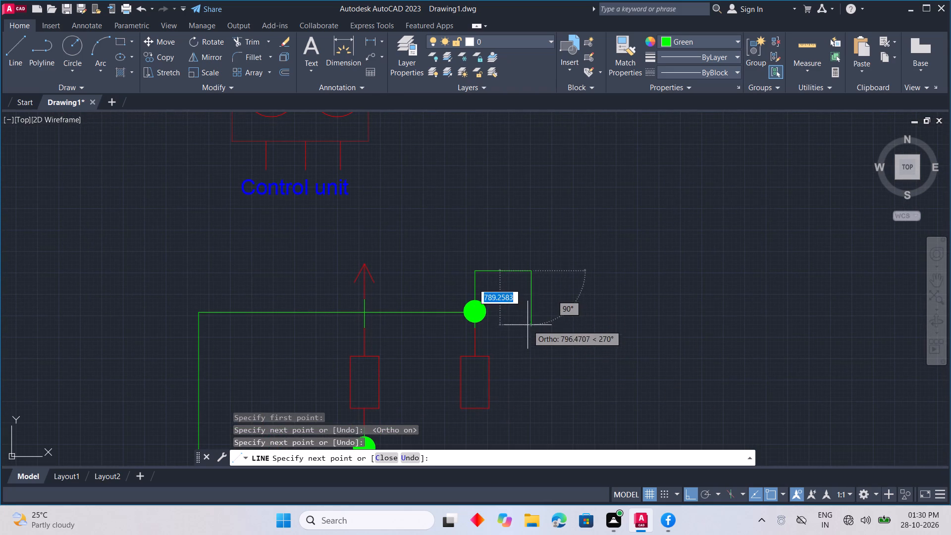
left_click(532, 294)
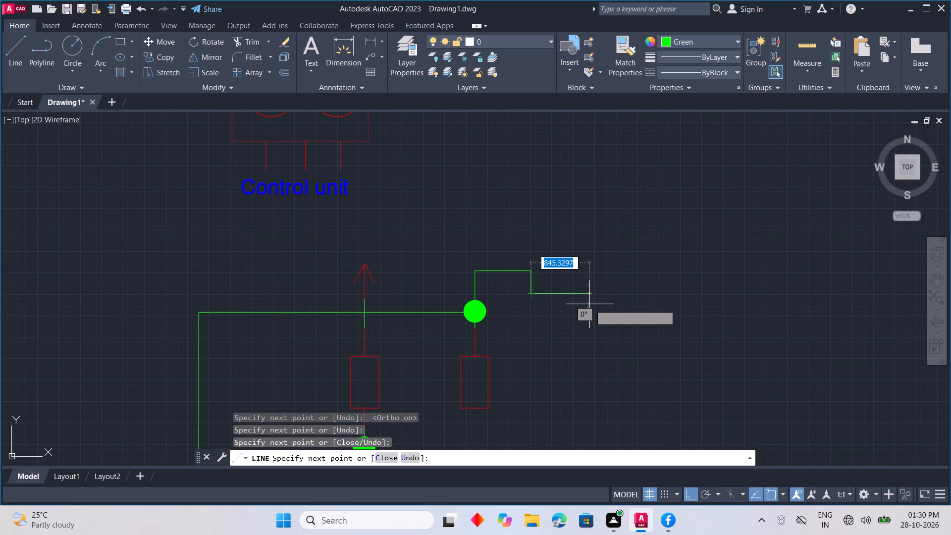
key("Escape")
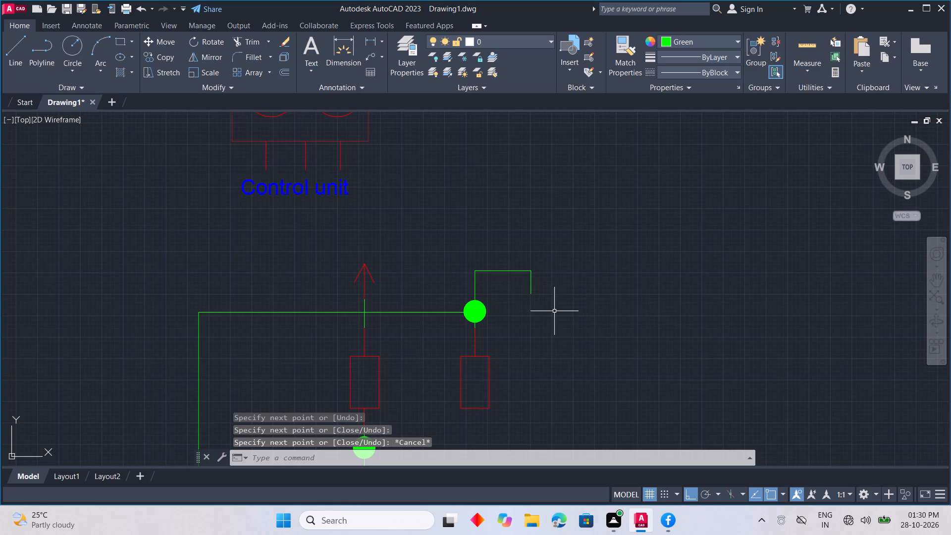
Draw a green circle of radius about 741 units in the empty area beyond the new resistor branch, away from the Arduino.
scroll(553, 310, "down", 3)
middle_click_drag(572, 311, 475, 310)
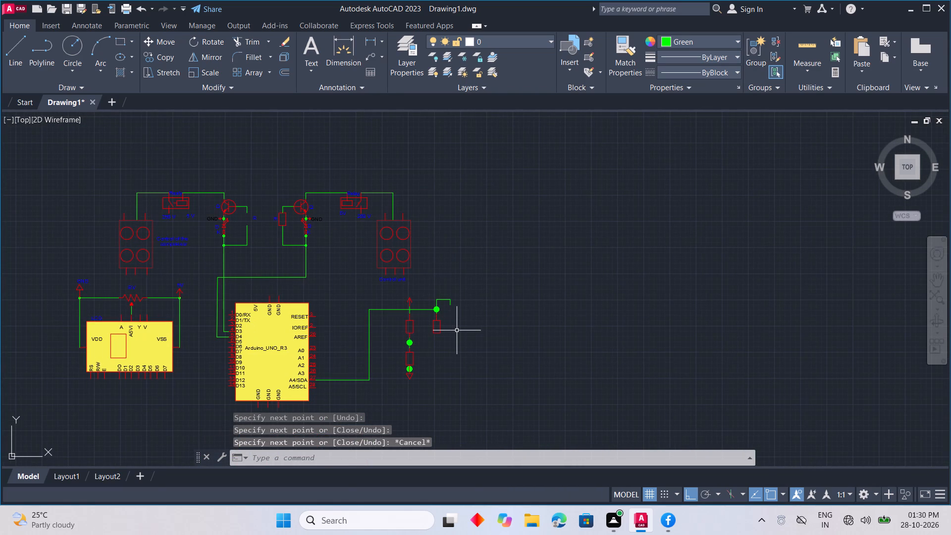
scroll(456, 332, "up", 1)
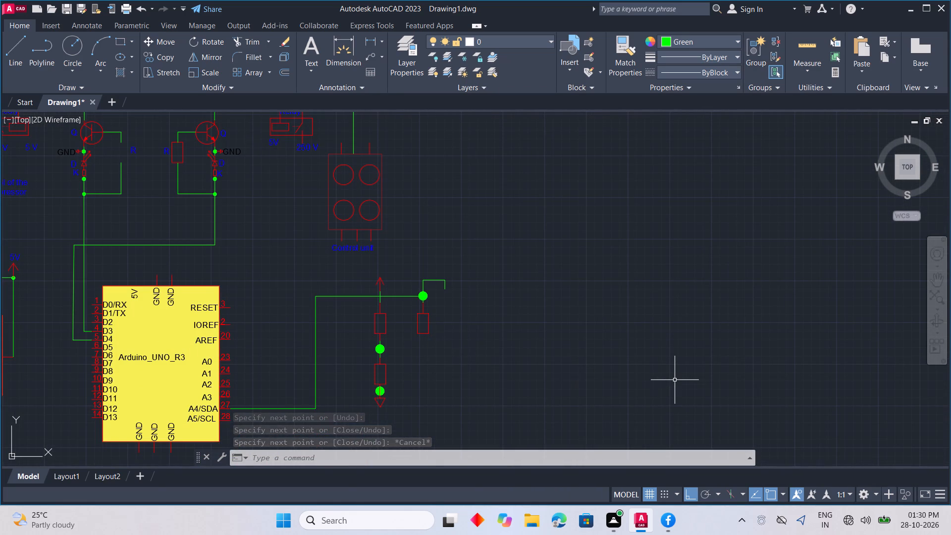
type("C")
key("space")
left_click(605, 291)
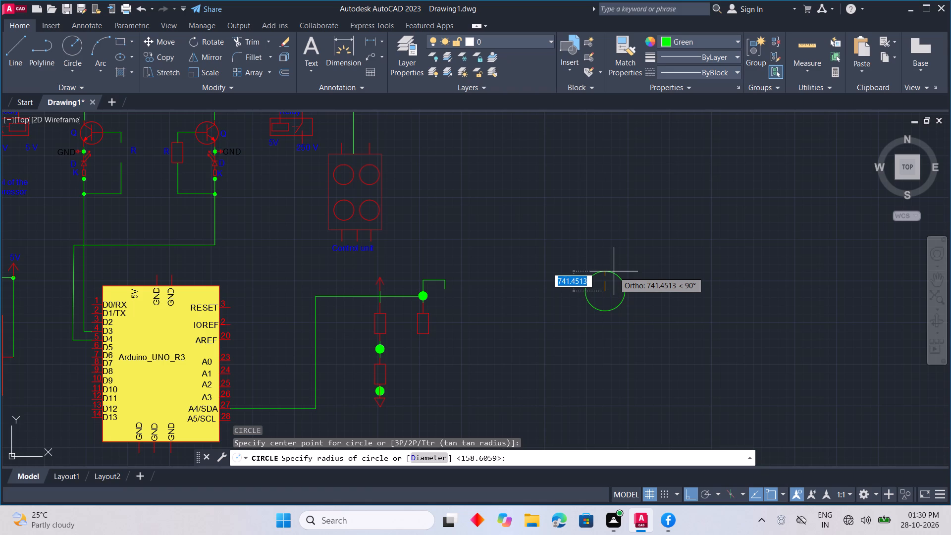
left_click(614, 271)
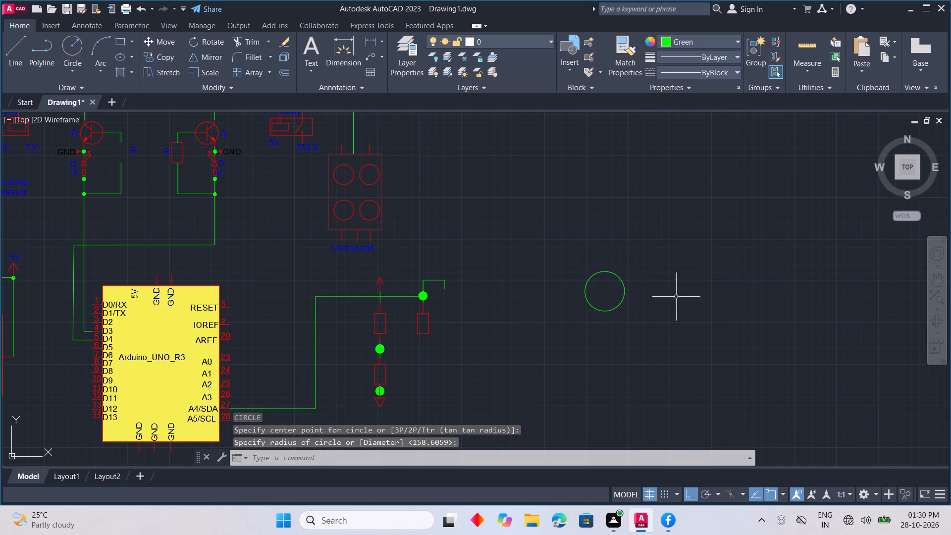
key("space")
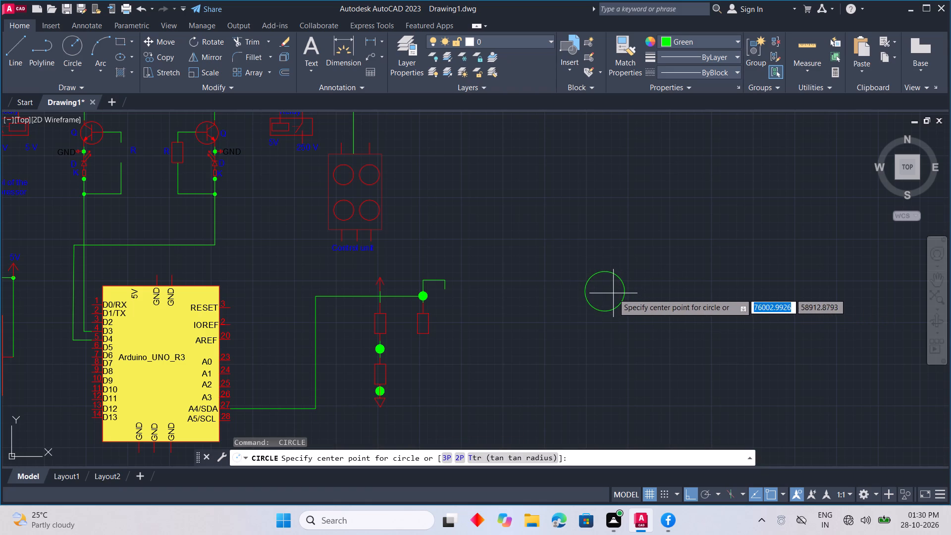
key("Escape")
Copy the circle four times horizontally at roughly 1,100-unit spacing, away from the Arduino, forming a row of five overlapping circles.
left_click(624, 288)
right_click(640, 293)
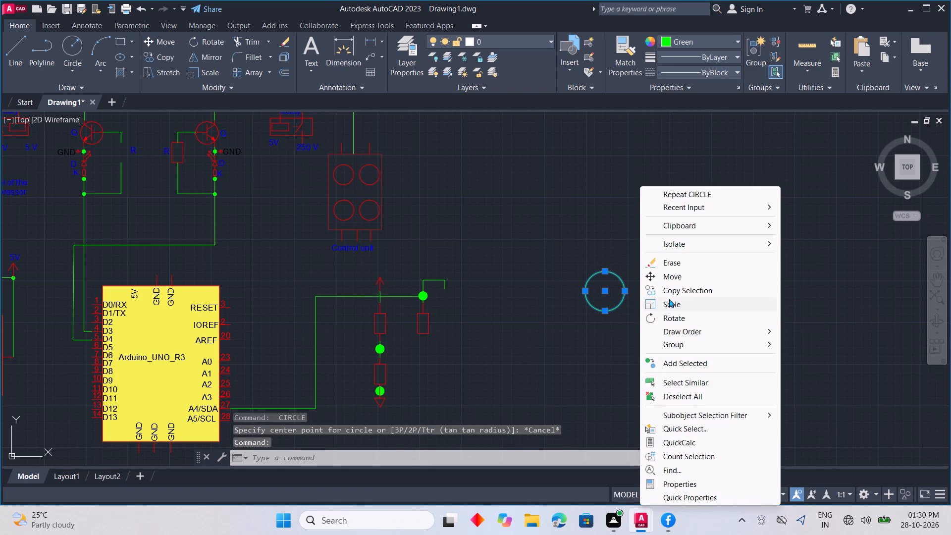
left_click(669, 295)
left_click(606, 291)
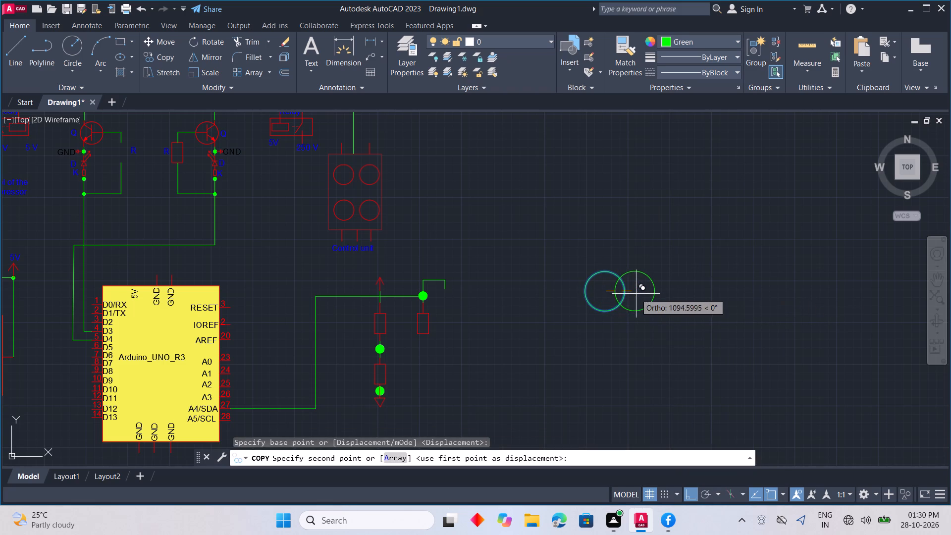
left_click(637, 294)
left_click(667, 292)
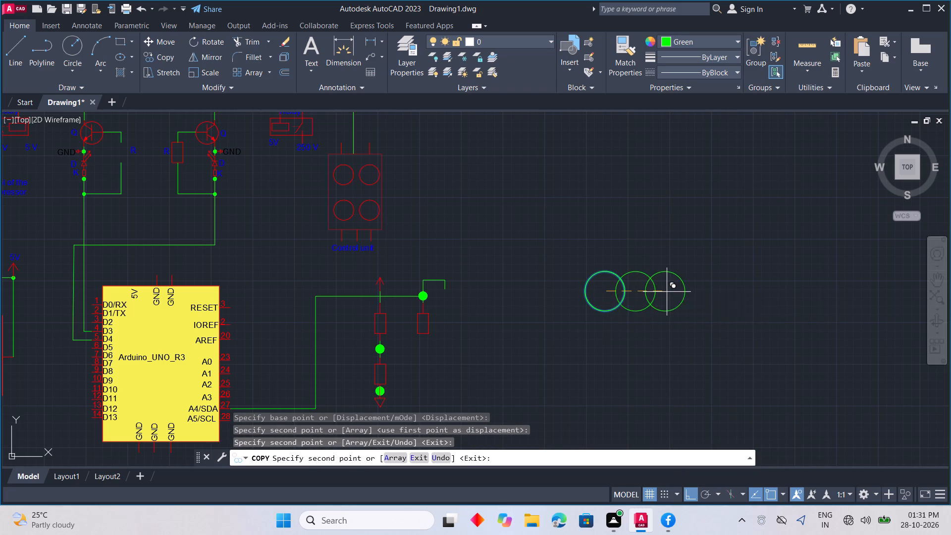
left_click(695, 295)
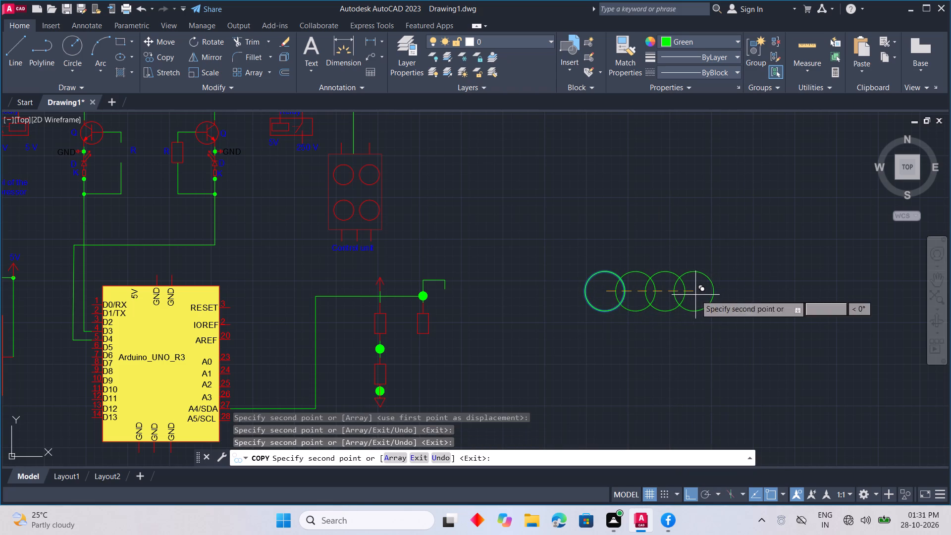
left_click(725, 294)
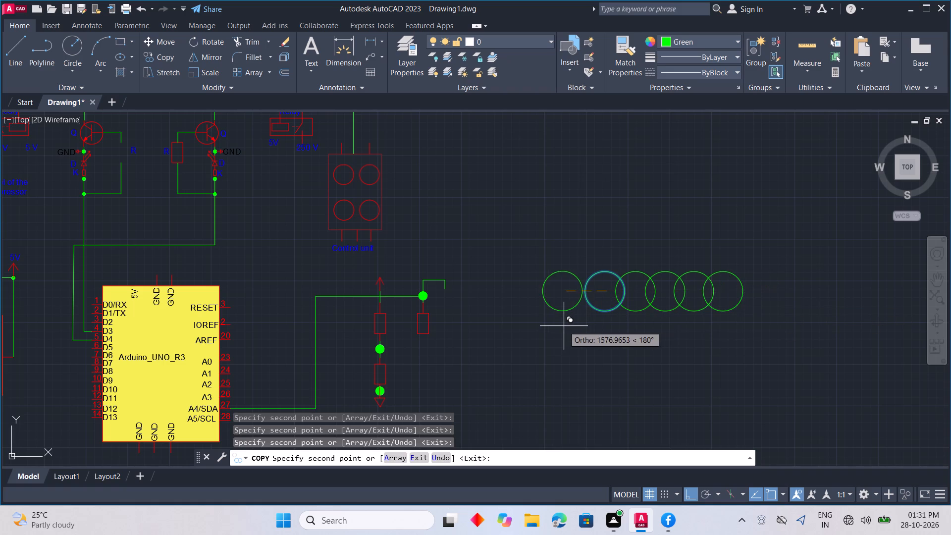
key("Escape")
Trim away the bottom arcs of the three middle circles, between their intersections with the neighbouring circles.
type("TR")
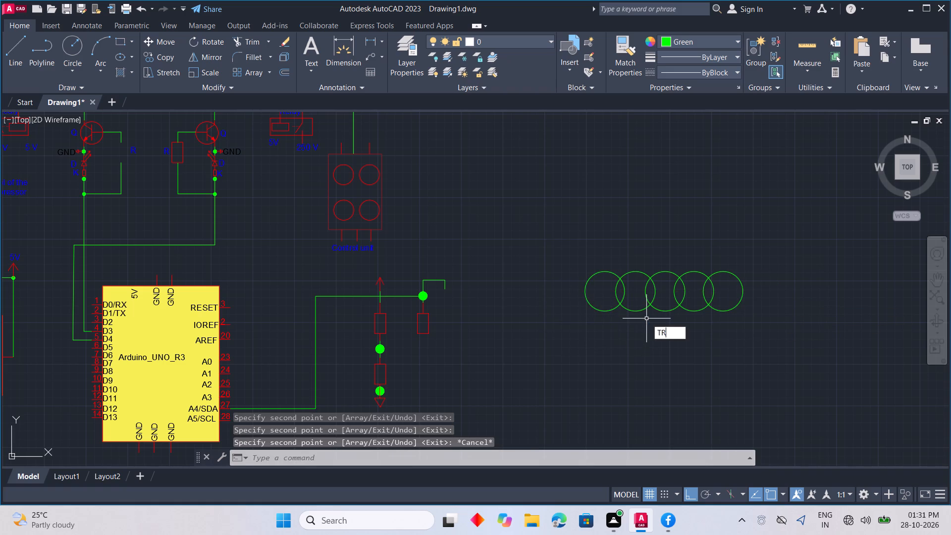
key("space")
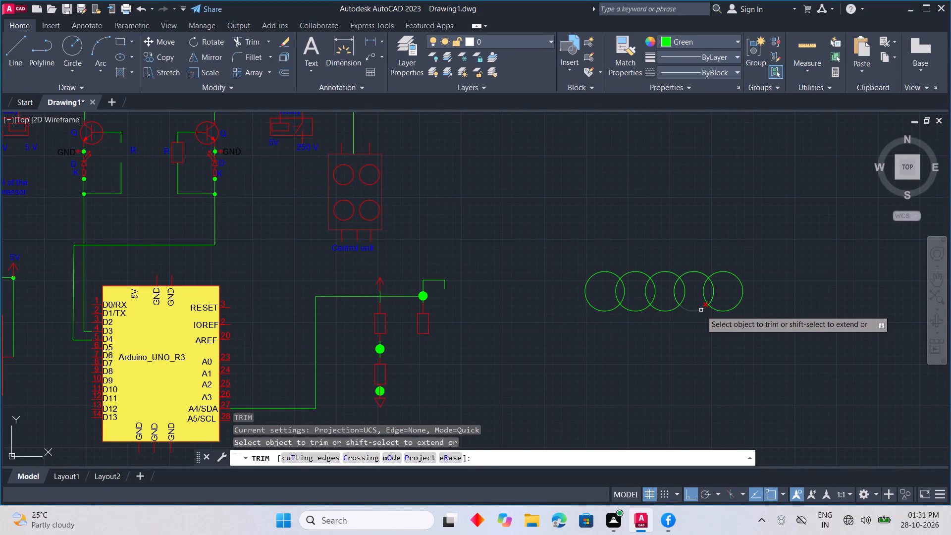
left_click(701, 310)
left_click(663, 312)
left_click_drag(635, 310, 634, 310)
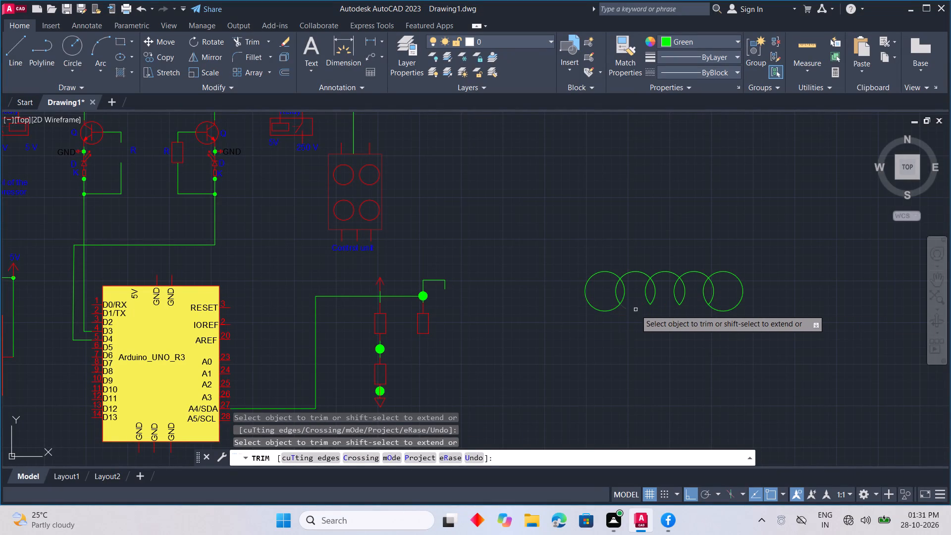
left_click_drag(634, 310, 625, 316)
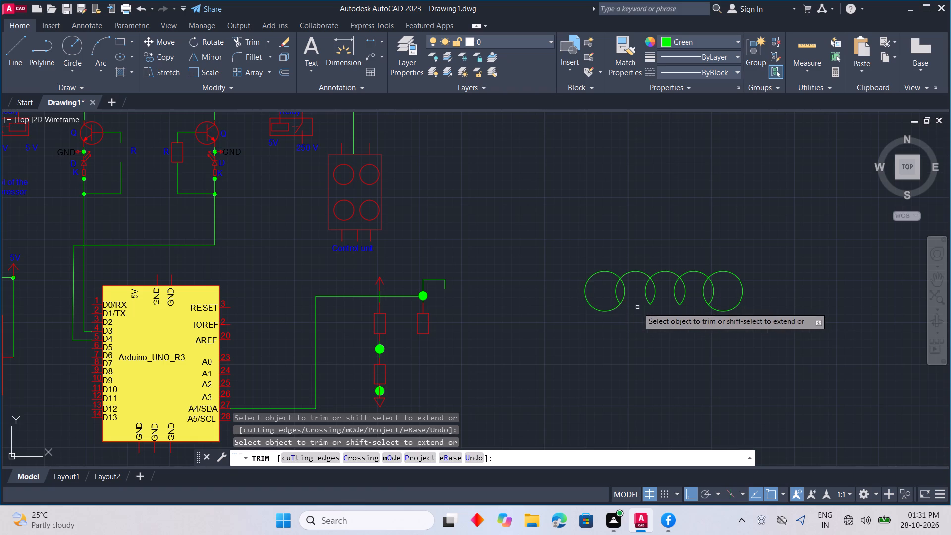
key("Escape")
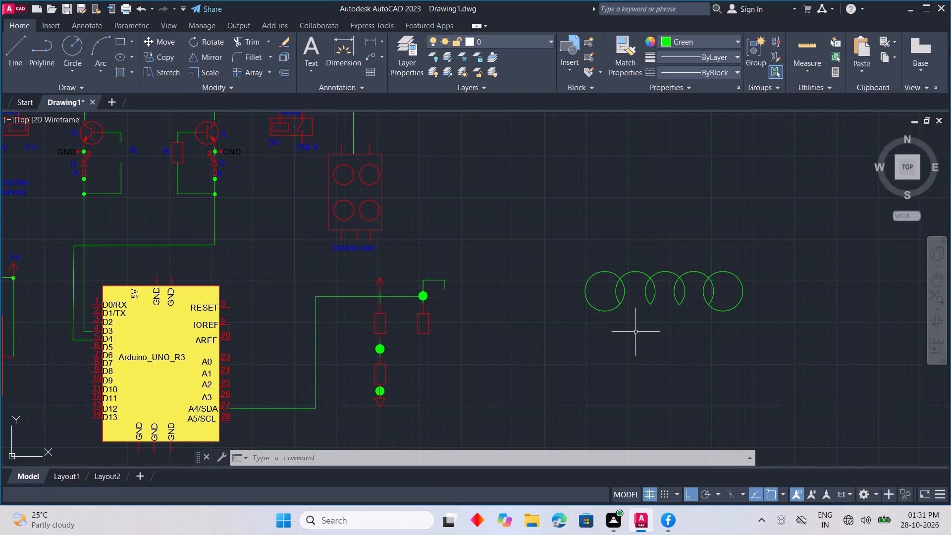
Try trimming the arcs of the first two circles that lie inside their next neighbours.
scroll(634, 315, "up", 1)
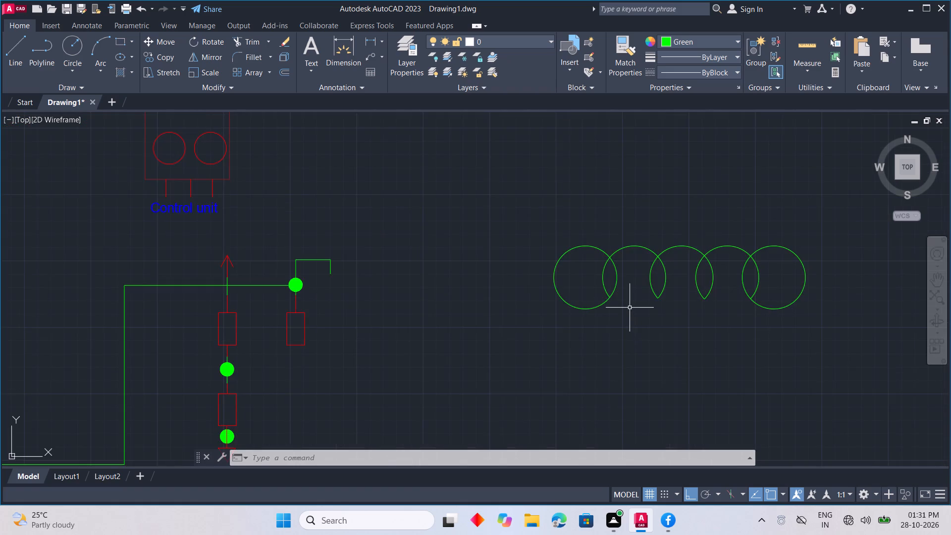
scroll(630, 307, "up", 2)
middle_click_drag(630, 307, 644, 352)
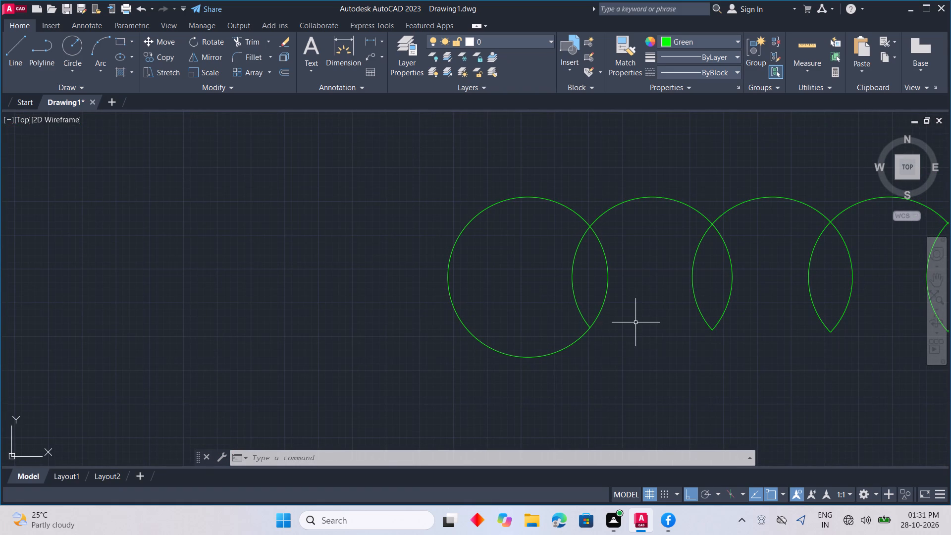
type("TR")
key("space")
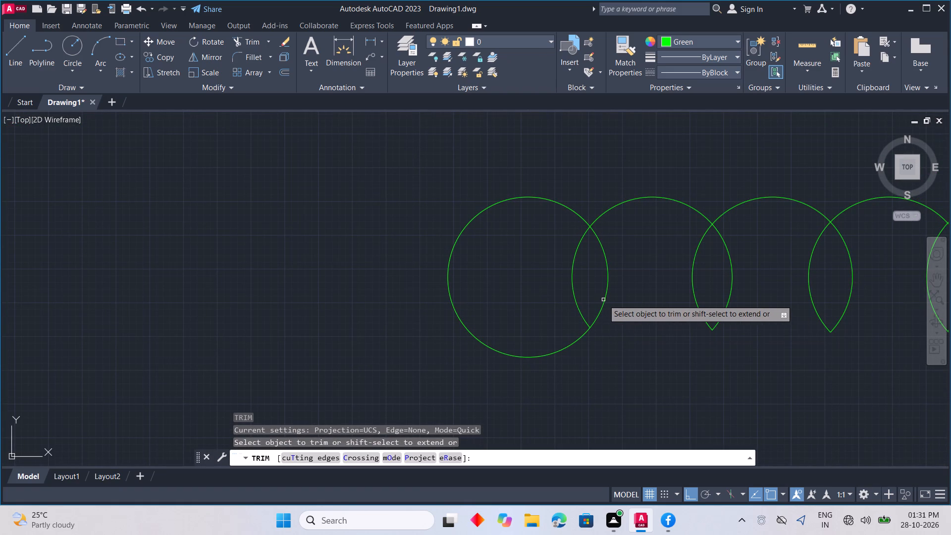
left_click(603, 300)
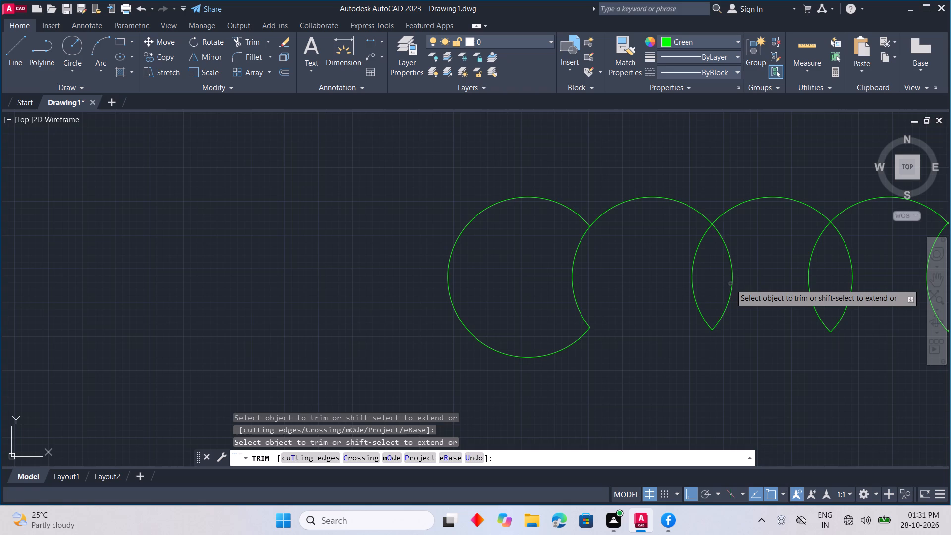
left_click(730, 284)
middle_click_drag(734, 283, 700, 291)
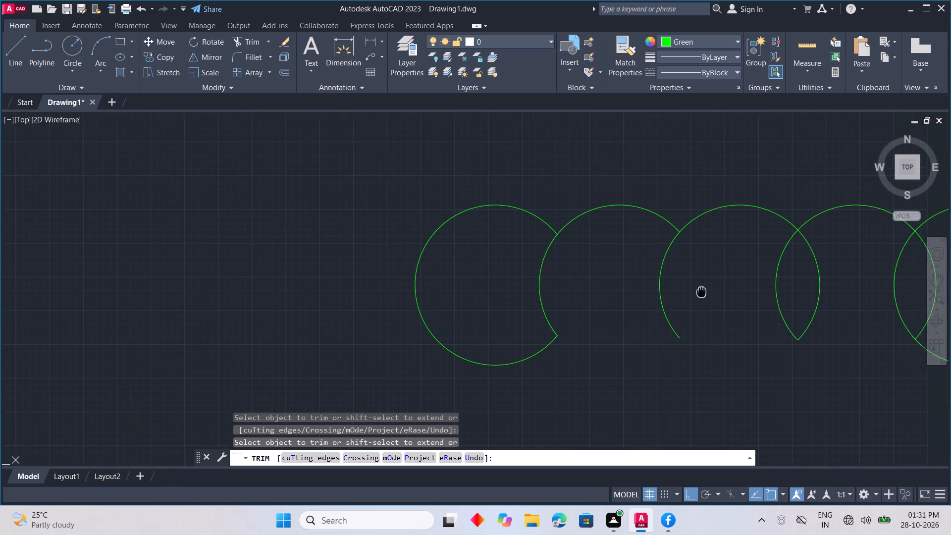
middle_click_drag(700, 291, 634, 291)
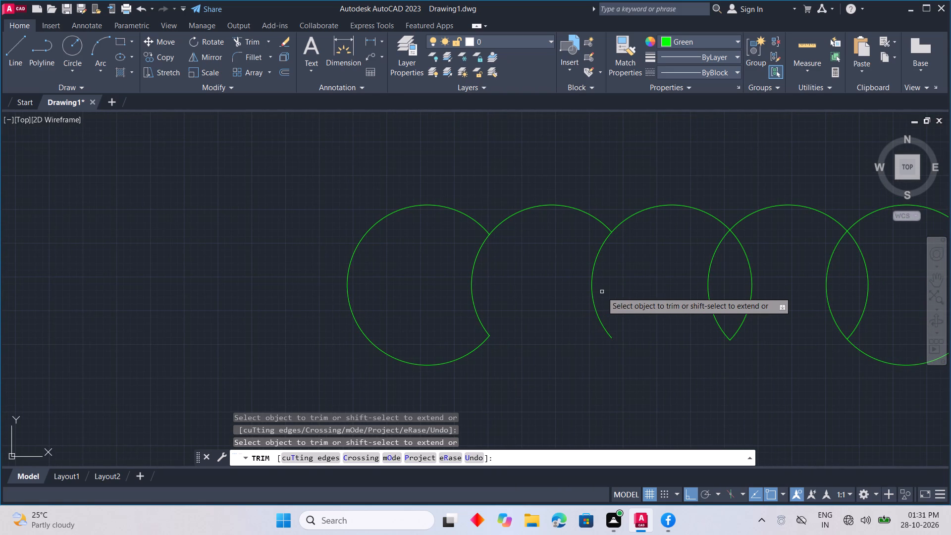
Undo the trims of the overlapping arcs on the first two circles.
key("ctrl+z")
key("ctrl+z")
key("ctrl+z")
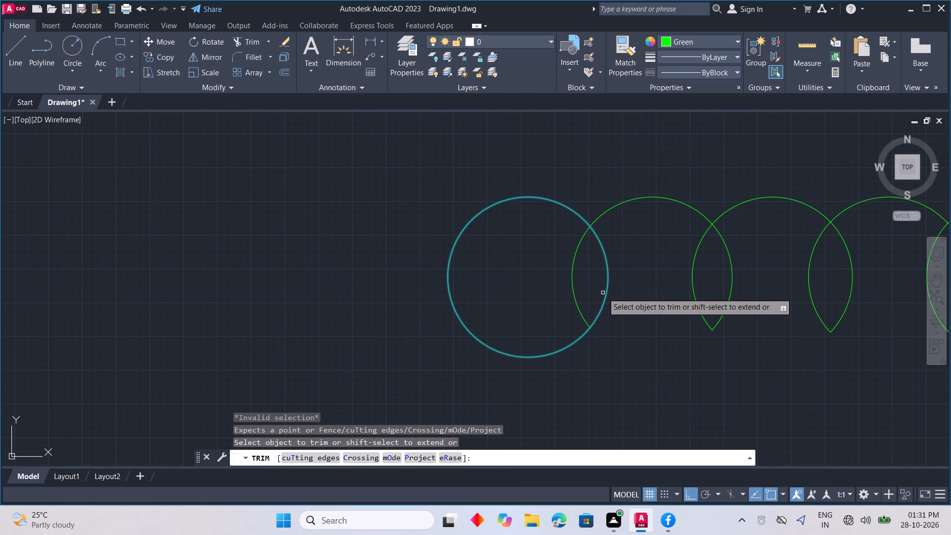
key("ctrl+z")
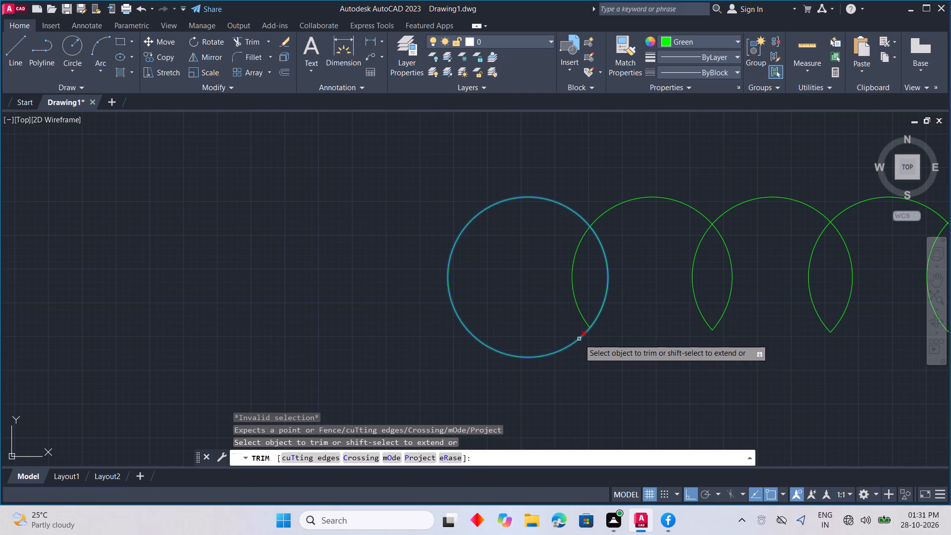
Trim away the large outer arc of the first circle, keeping only its arc inside the second circle.
left_click(579, 339)
scroll(724, 329, "down", 2)
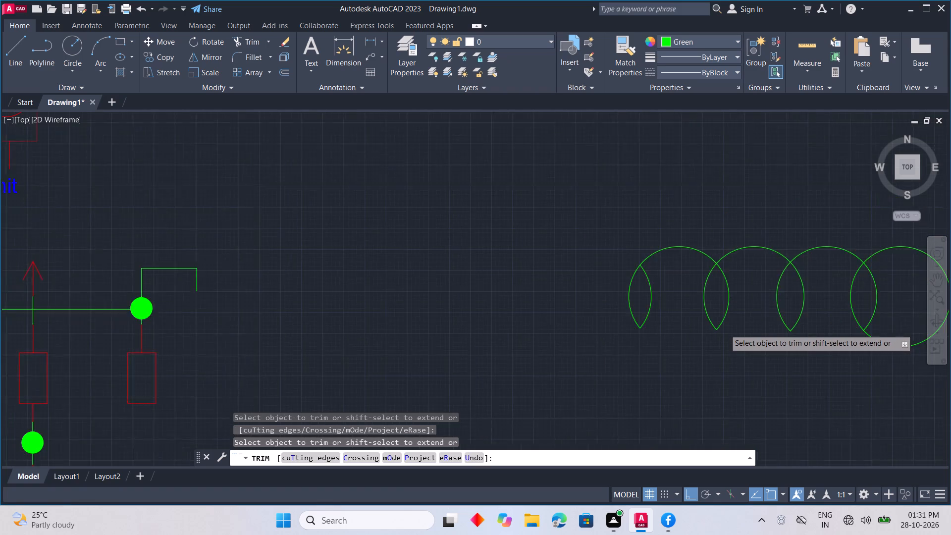
middle_click_drag(724, 328, 575, 333)
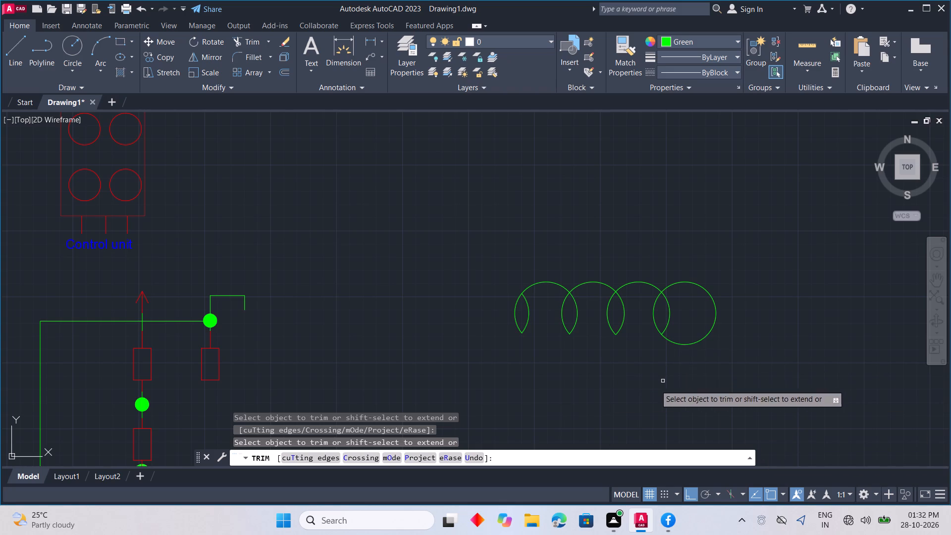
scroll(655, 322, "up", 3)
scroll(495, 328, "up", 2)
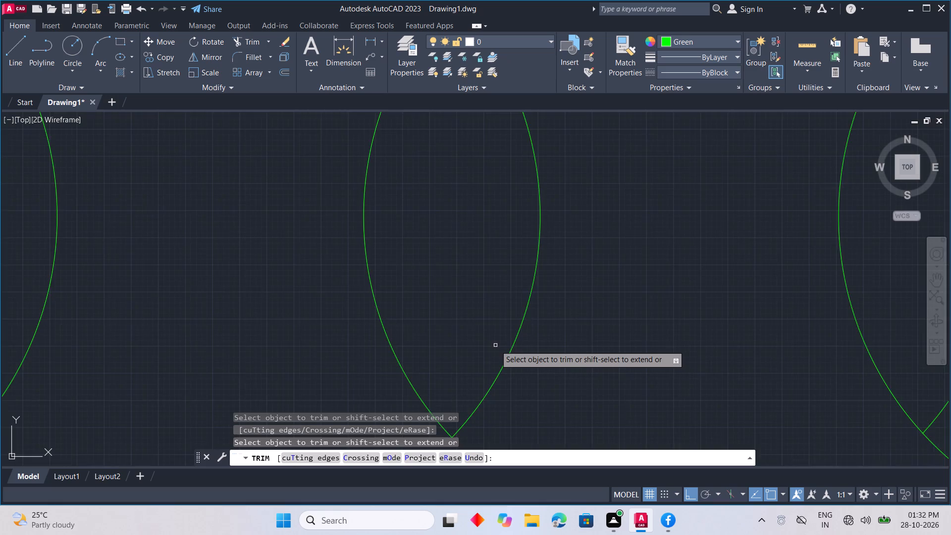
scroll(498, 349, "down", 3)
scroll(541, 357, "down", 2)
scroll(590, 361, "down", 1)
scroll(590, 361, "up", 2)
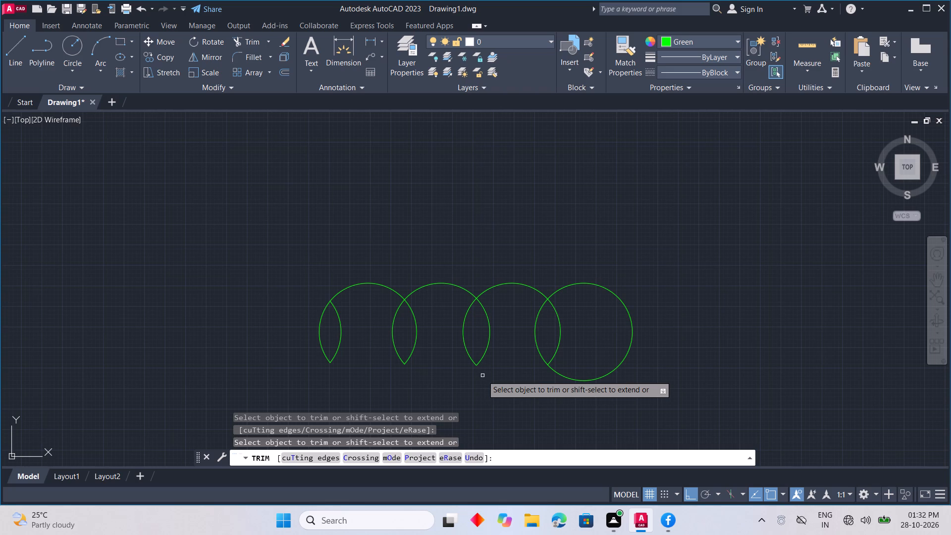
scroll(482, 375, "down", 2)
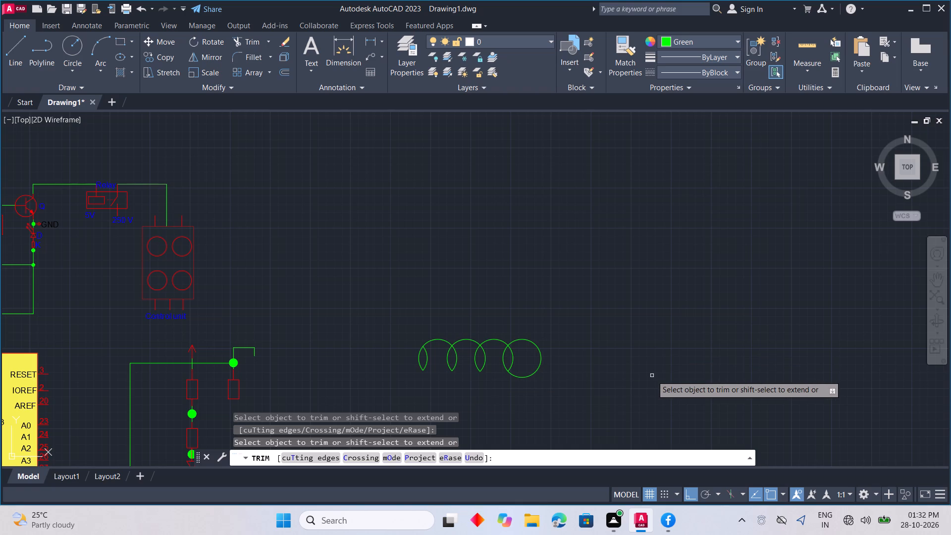
Insert the Inductor block from DesignCenter's Basic Electronics blocks into the empty area beyond the row of circles, and close DesignCenter.
key("ctrl+2")
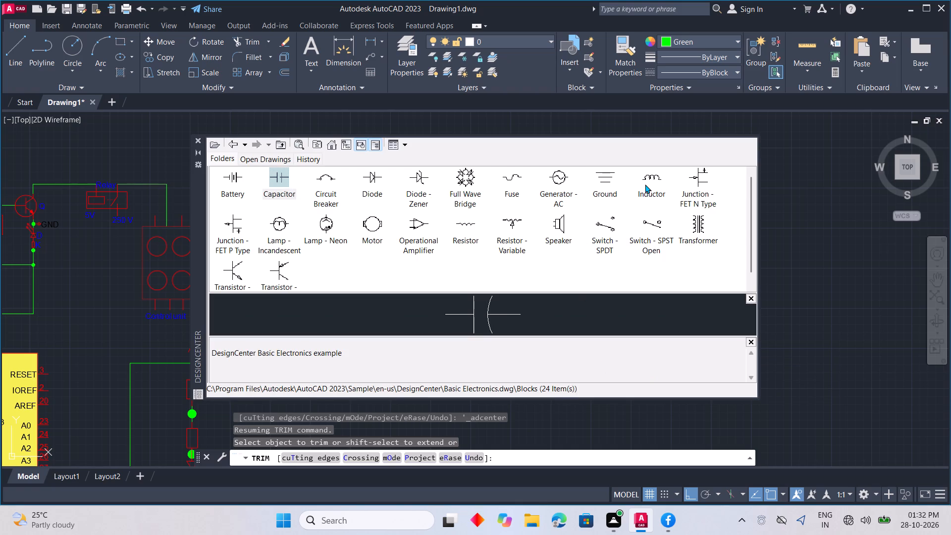
scroll(662, 168, "up", 2)
left_click(654, 178)
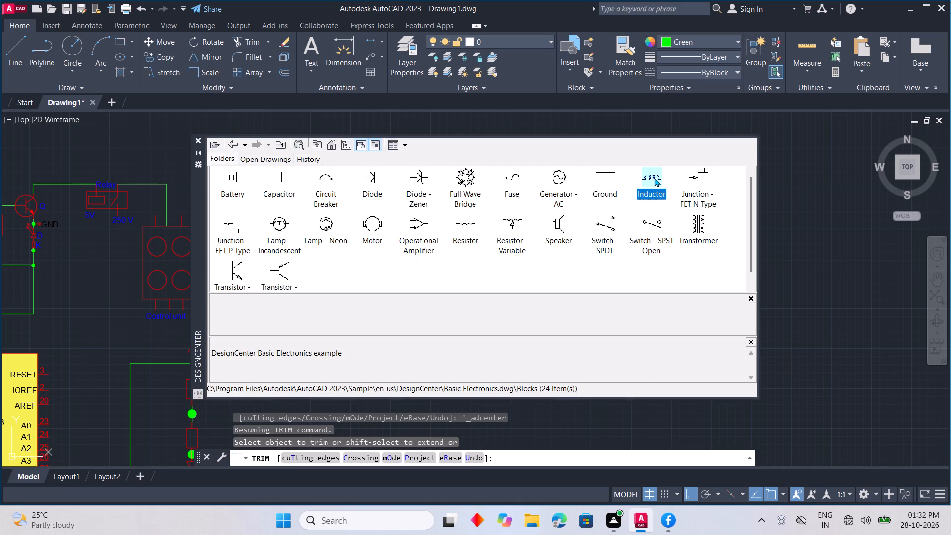
left_click_drag(654, 178, 849, 292)
left_click(849, 292)
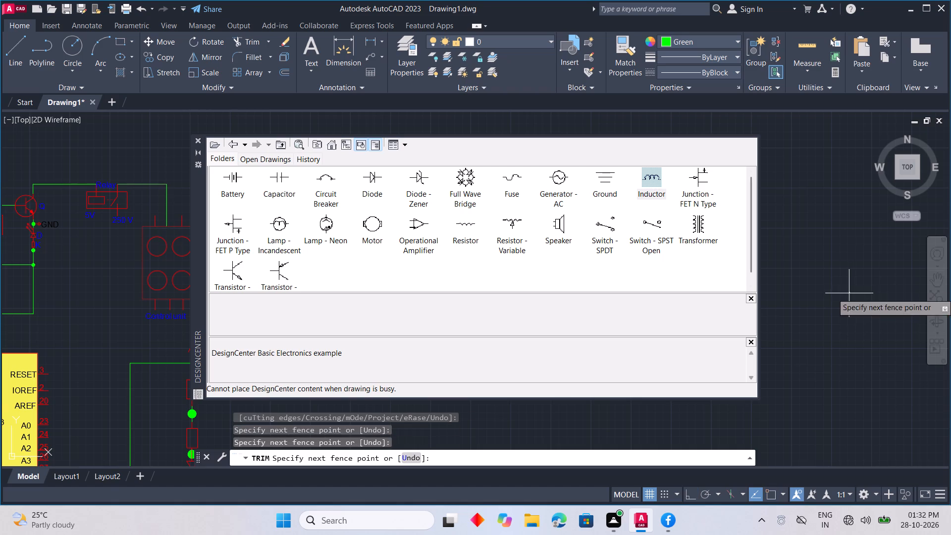
key("Escape")
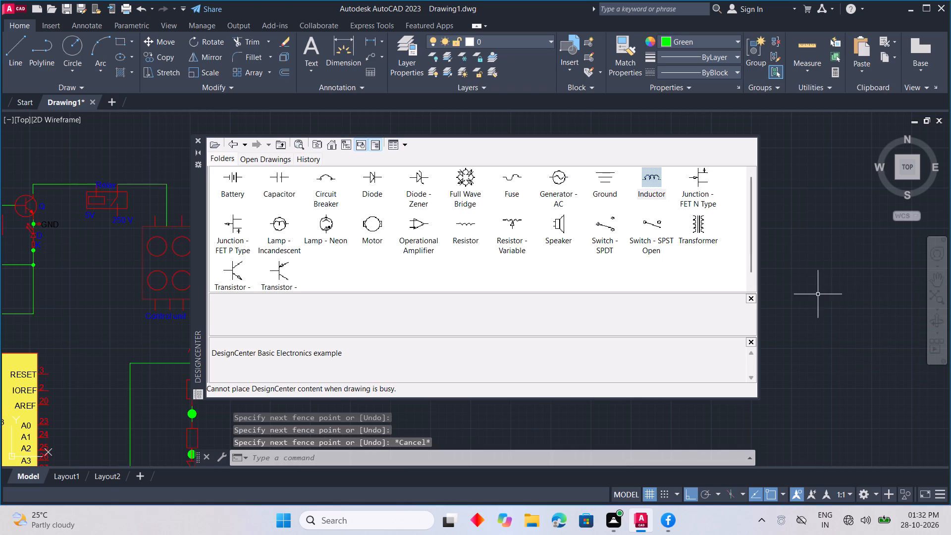
left_click_drag(656, 175, 857, 306)
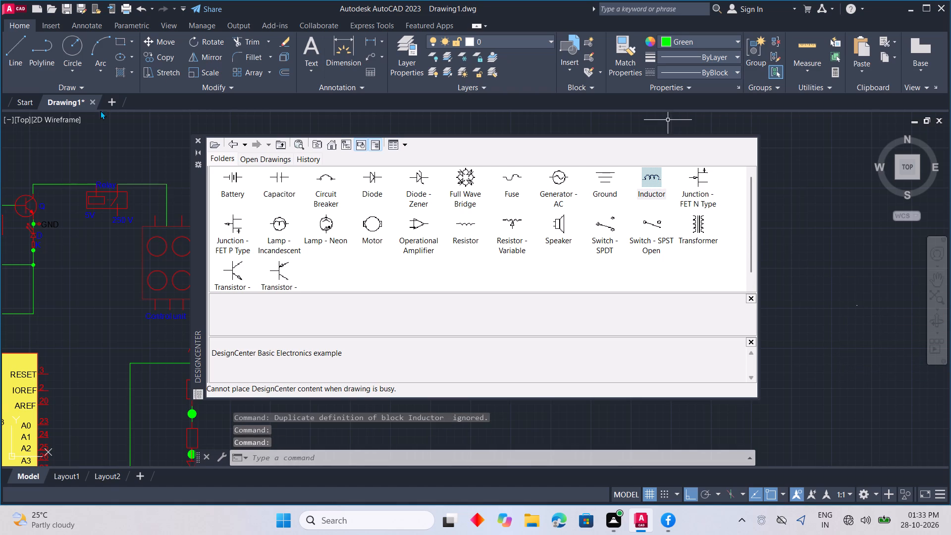
left_click(196, 140)
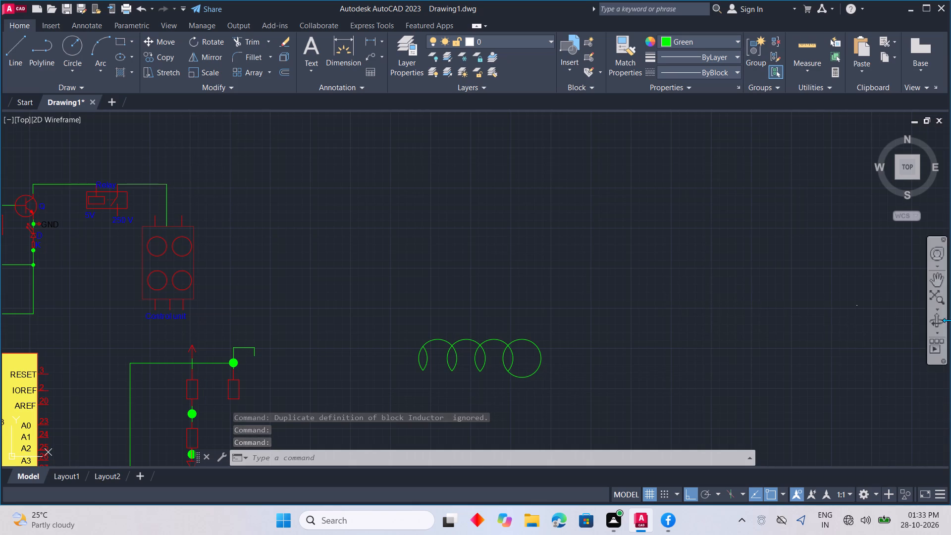
scroll(946, 319, "up", 1)
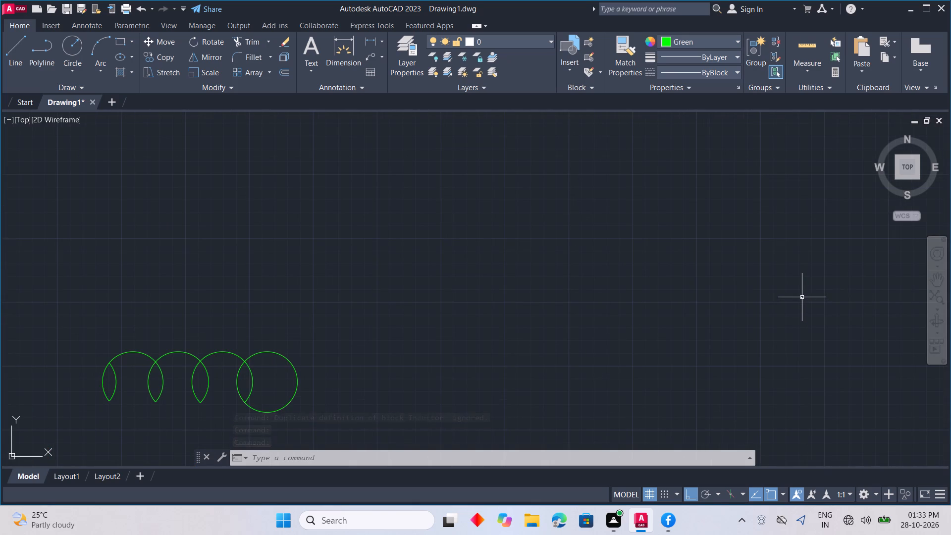
Scale up the inserted inductor block from its insertion point by a factor of about 2351.
left_click(802, 297)
right_click(814, 308)
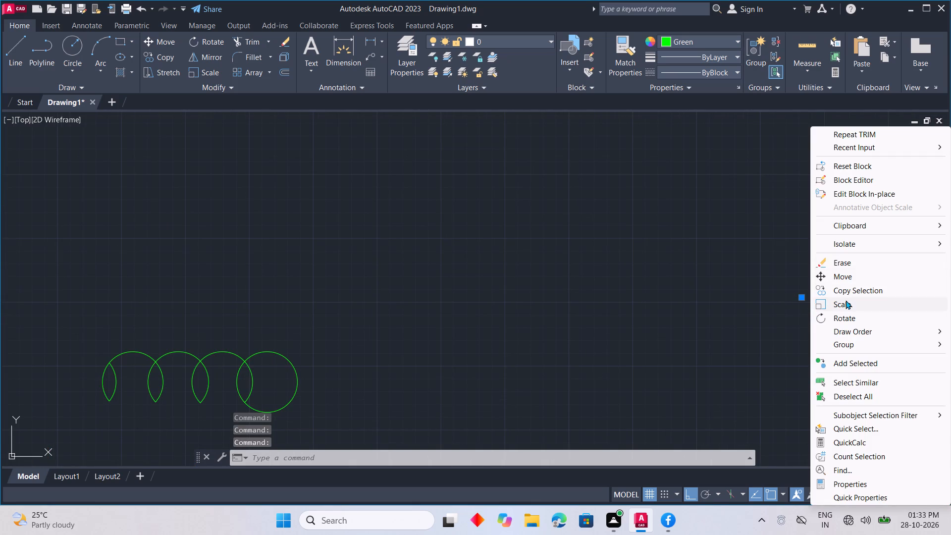
left_click(845, 300)
left_click(802, 303)
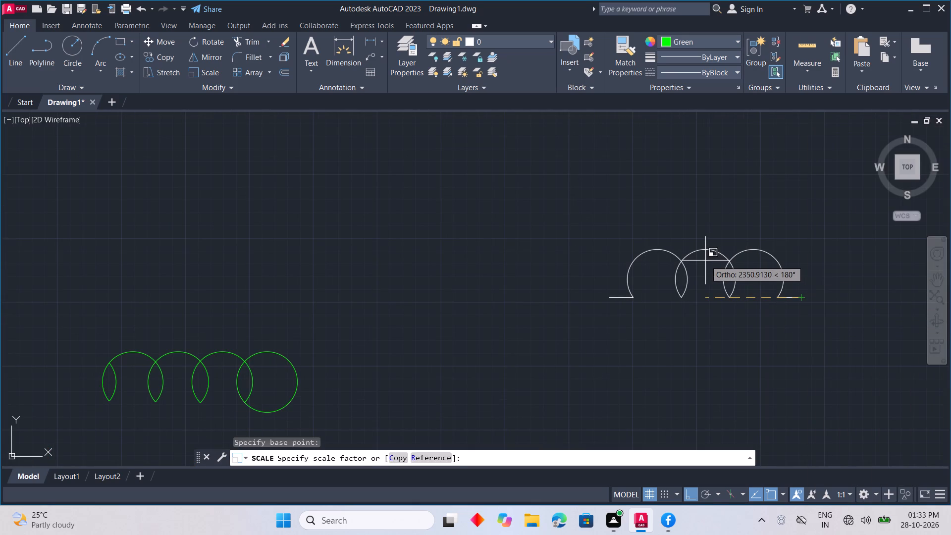
left_click(705, 261)
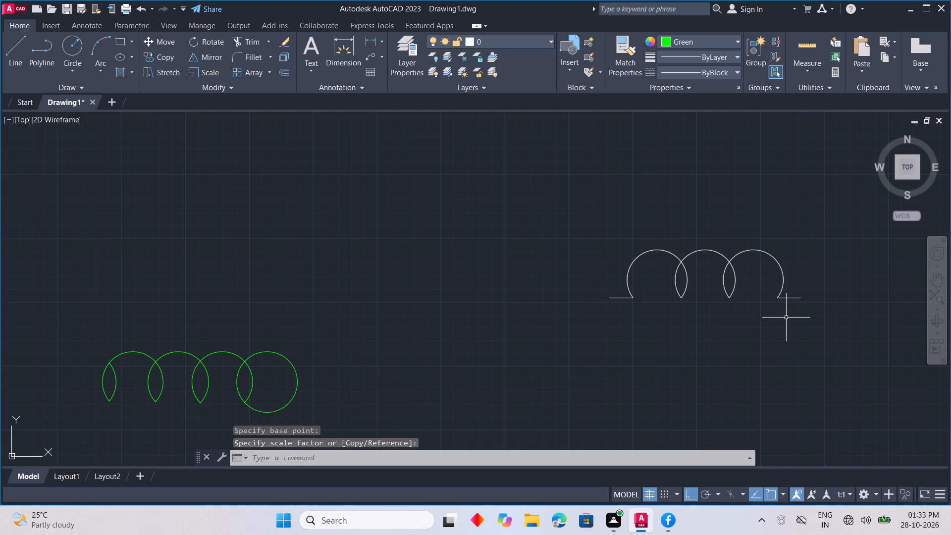
Draw a short horizontal lead outward from the first green loop's lower end and a horizontal baseline across all the loops past the last circle.
middle_click_drag(780, 322, 776, 321)
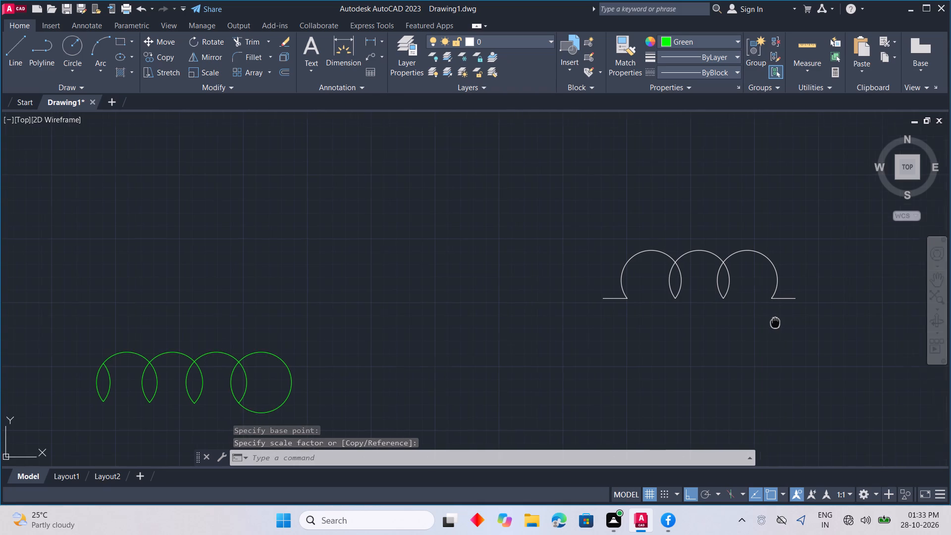
middle_click_drag(776, 321, 817, 256)
key("l")
key("space")
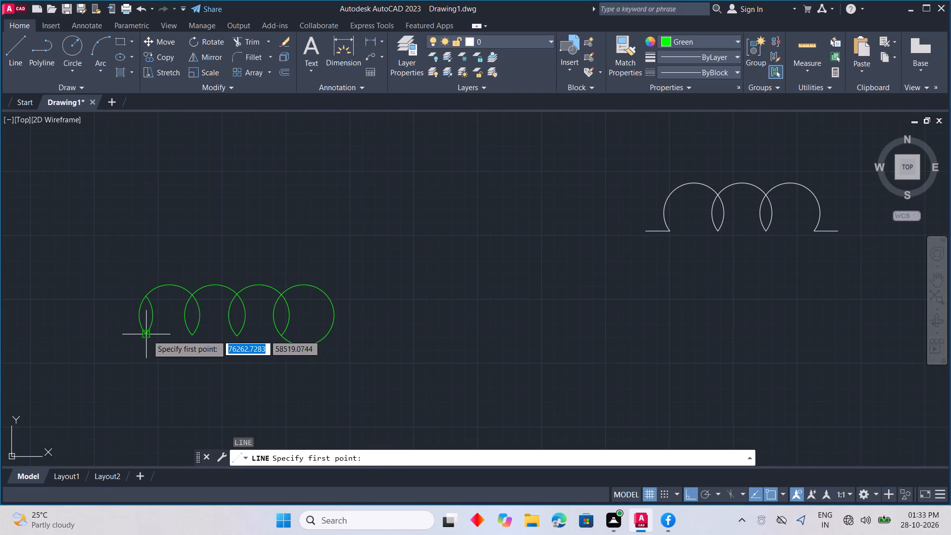
left_click_drag(147, 335, 141, 336)
left_click(87, 336)
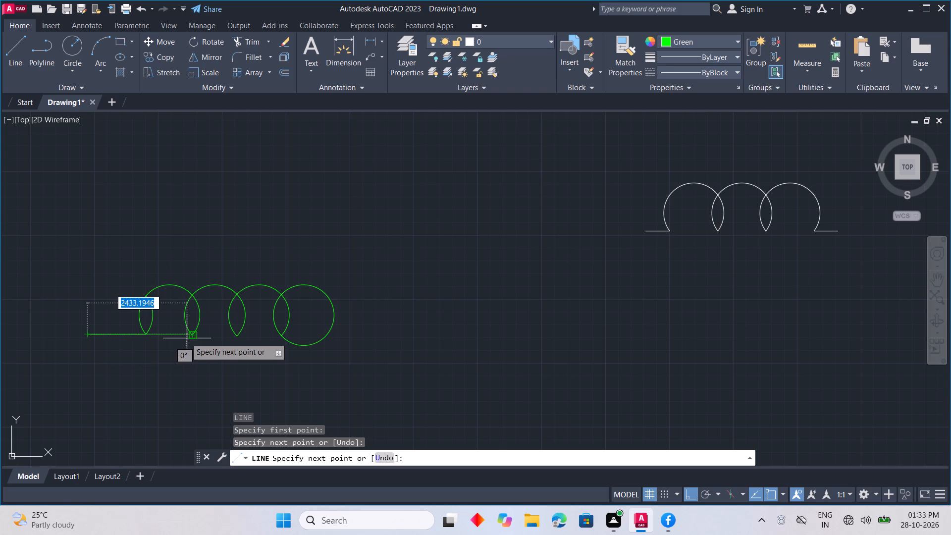
key("Escape")
key("space")
left_click(145, 334)
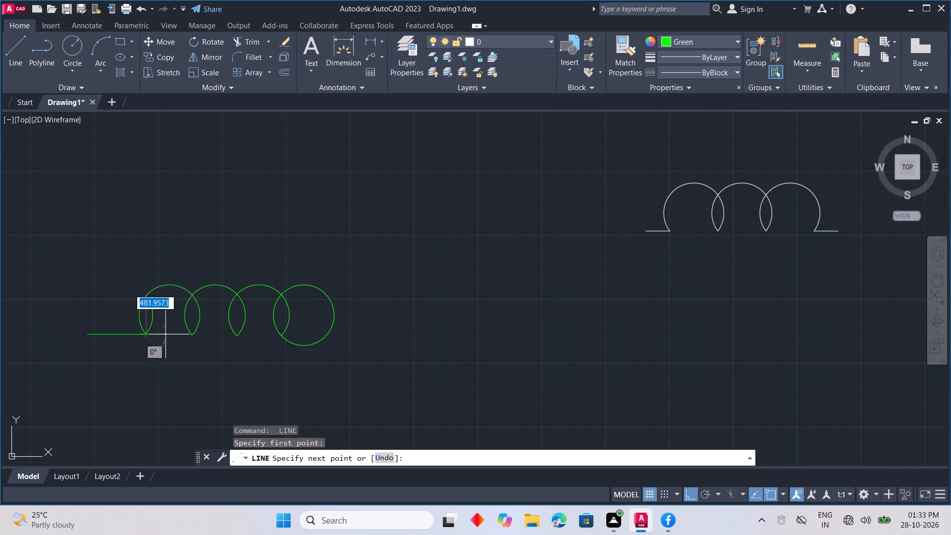
left_click(357, 345)
key("Escape")
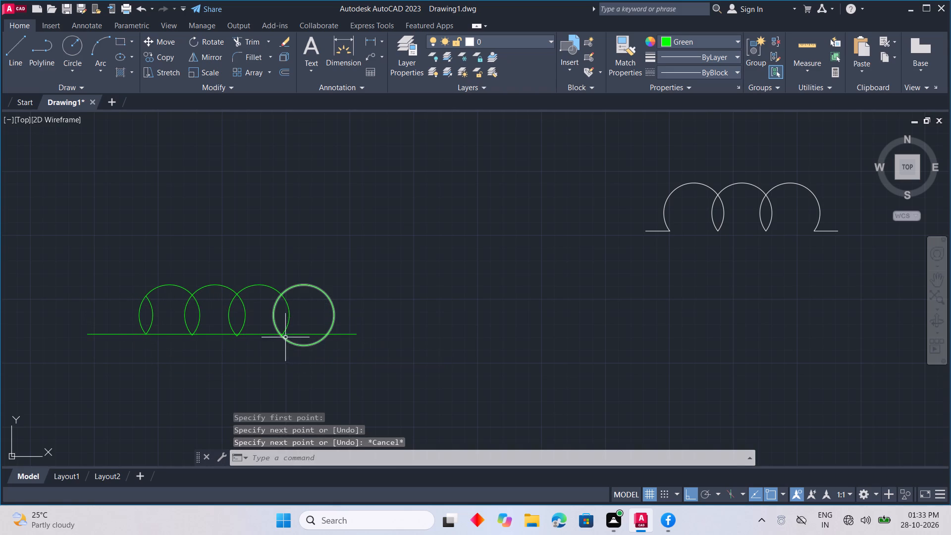
Trim the last circle's bottom arc and the baseline segments between the loops, leaving only the straight leads at both coil ends.
key("t")
type("R")
key("space")
left_click(305, 345)
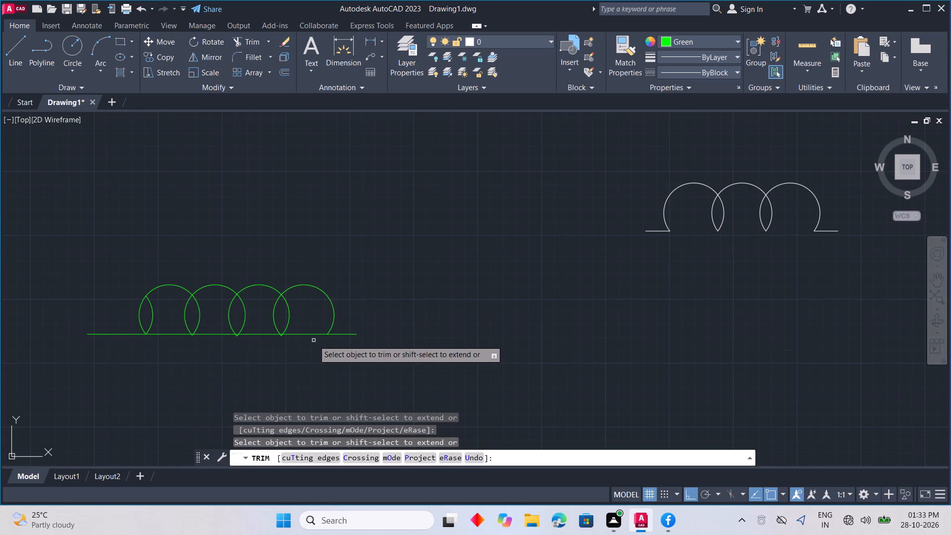
left_click(313, 332)
left_click(282, 344)
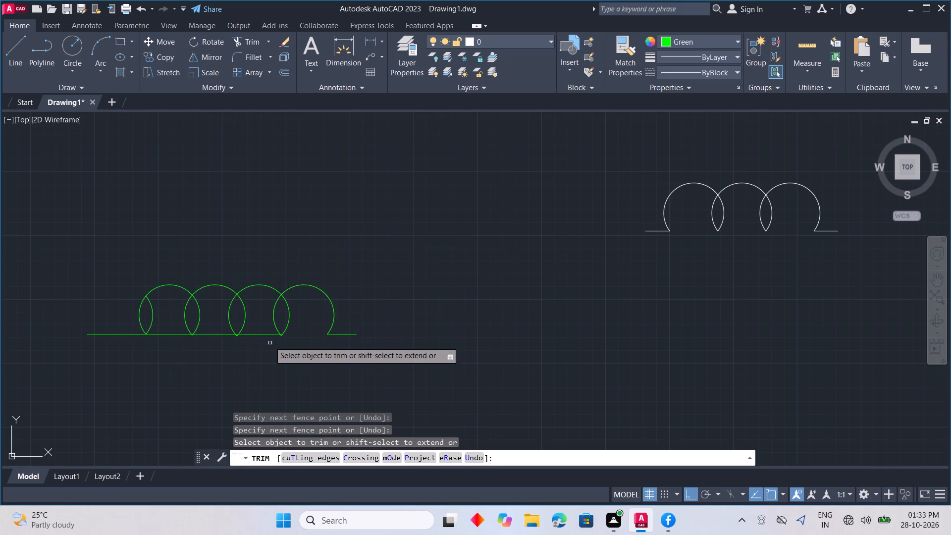
left_click(264, 333)
left_click_drag(225, 335, 219, 336)
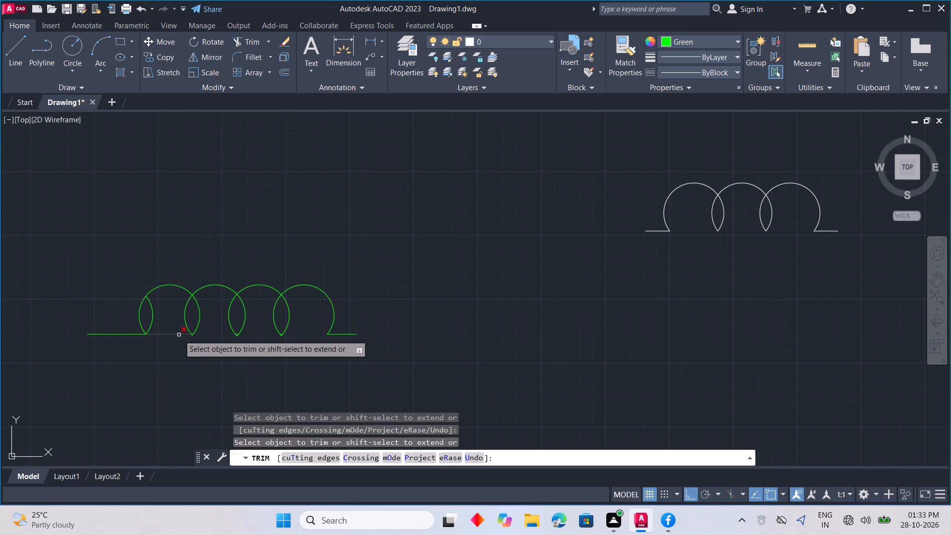
left_click(179, 335)
key("Escape")
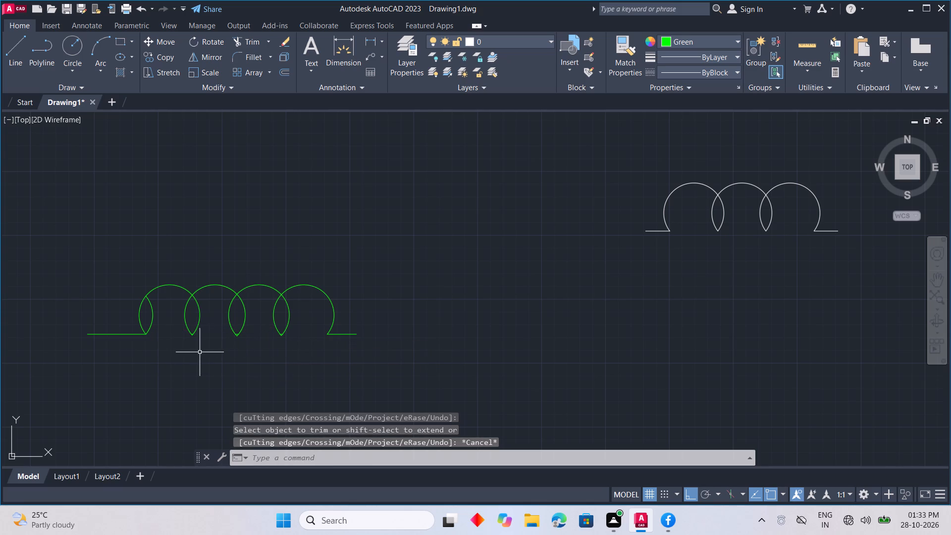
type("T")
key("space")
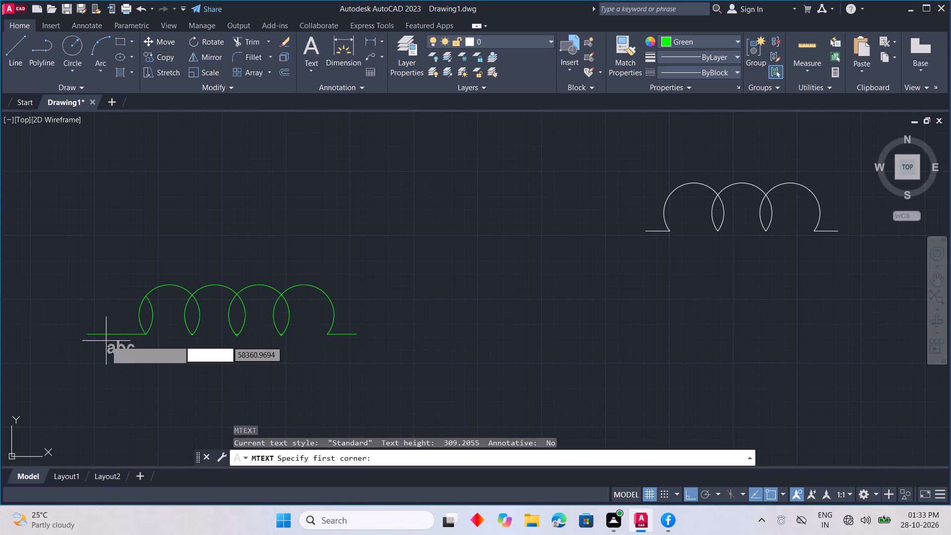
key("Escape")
Draw a vertical cutting line across the green coil's left lead near its outer end.
type("L")
key("space")
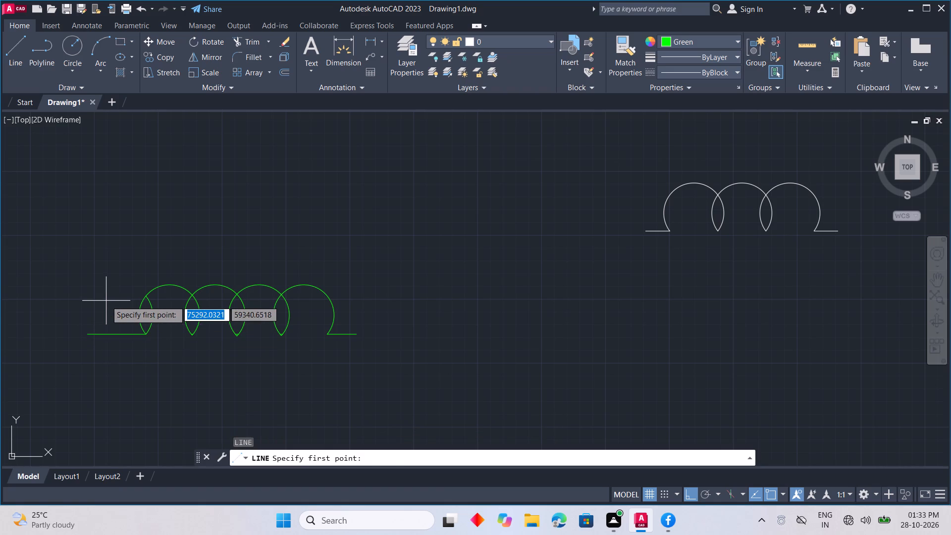
left_click_drag(106, 301, 107, 316)
left_click(101, 368)
key("Escape")
key("Escape")
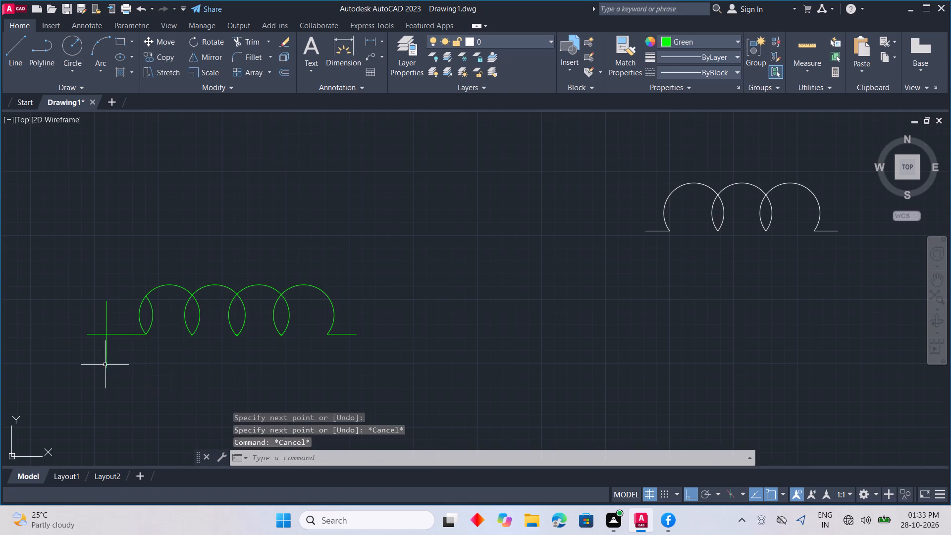
key("Escape")
Trim the left lead back to the vertical cutting line and remove the remaining pieces of that line.
type("TR")
key("space")
left_click(101, 330)
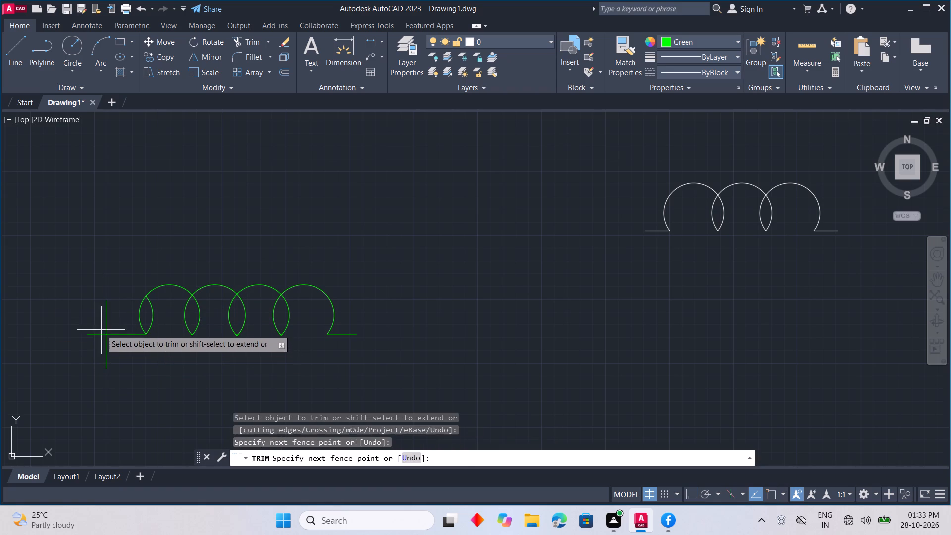
left_click(109, 315)
left_click_drag(104, 335, 112, 353)
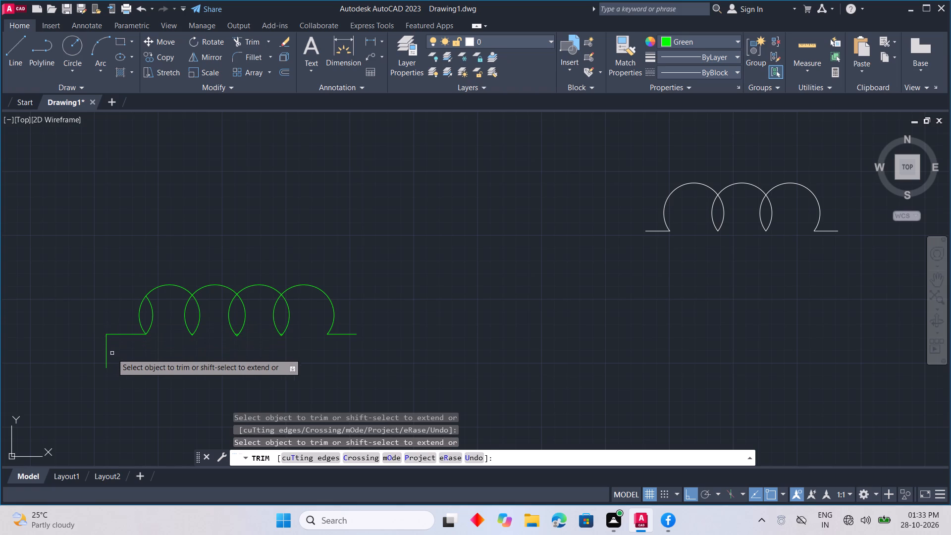
left_click_drag(112, 353, 114, 353)
left_click(107, 352)
key("Escape")
Extend the green coil's right lead with a short horizontal line from its outer end.
scroll(223, 360, "down", 1)
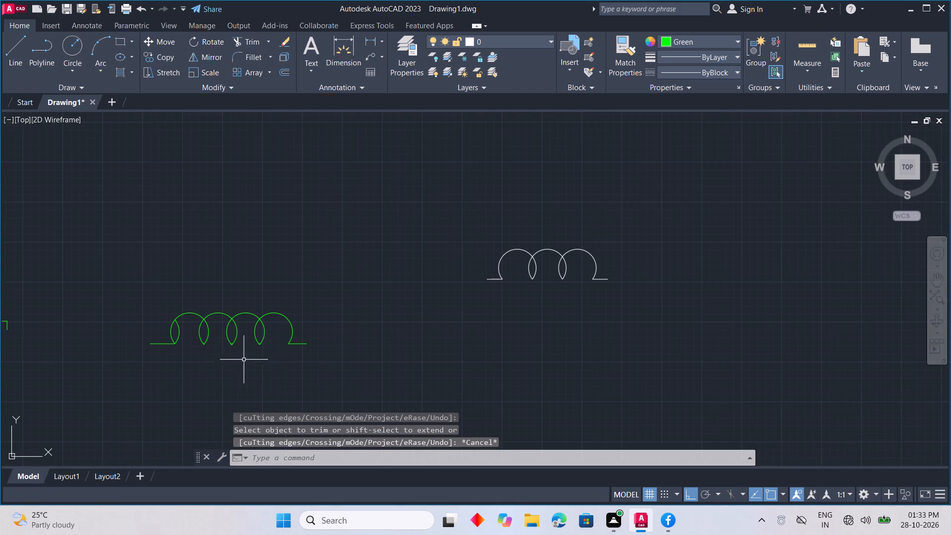
key("l")
key("space")
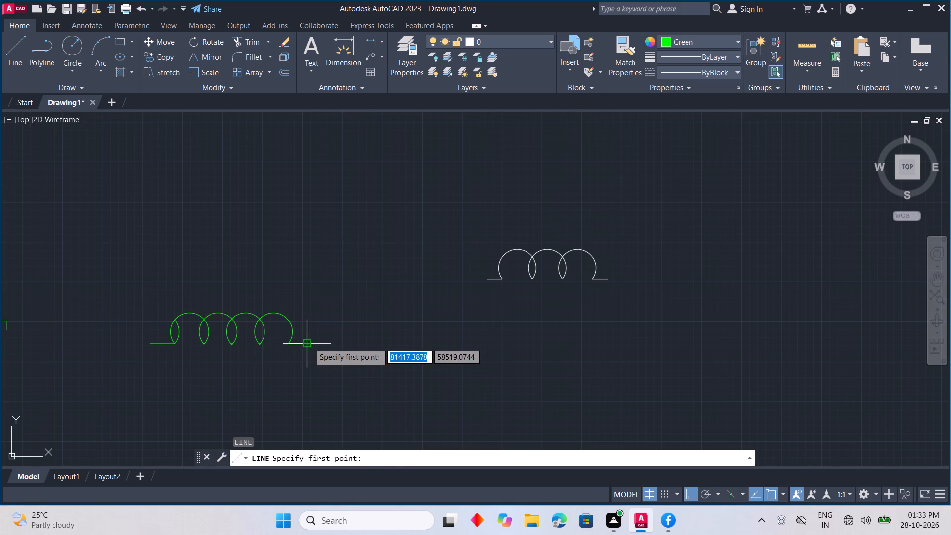
left_click(309, 343)
left_click(318, 343)
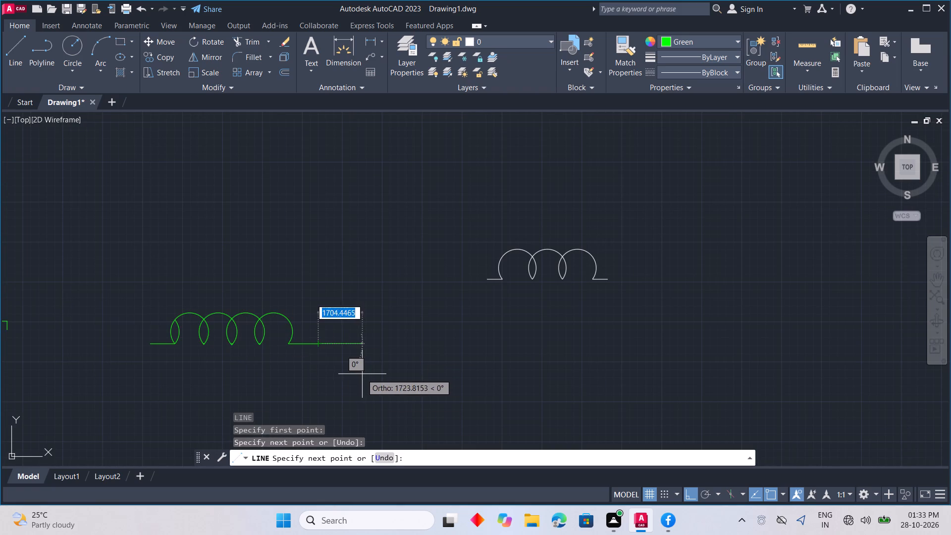
key("Escape")
Trim away the leftover inner arc inside the green coil's first loop.
scroll(302, 373, "down", 2)
scroll(240, 357, "up", 2)
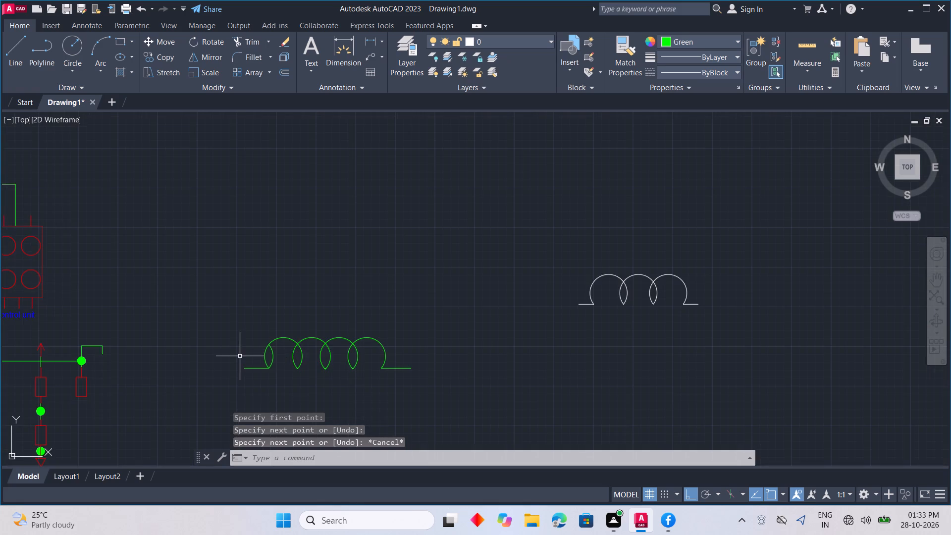
scroll(248, 353, "down", 3)
scroll(247, 363, "up", 2)
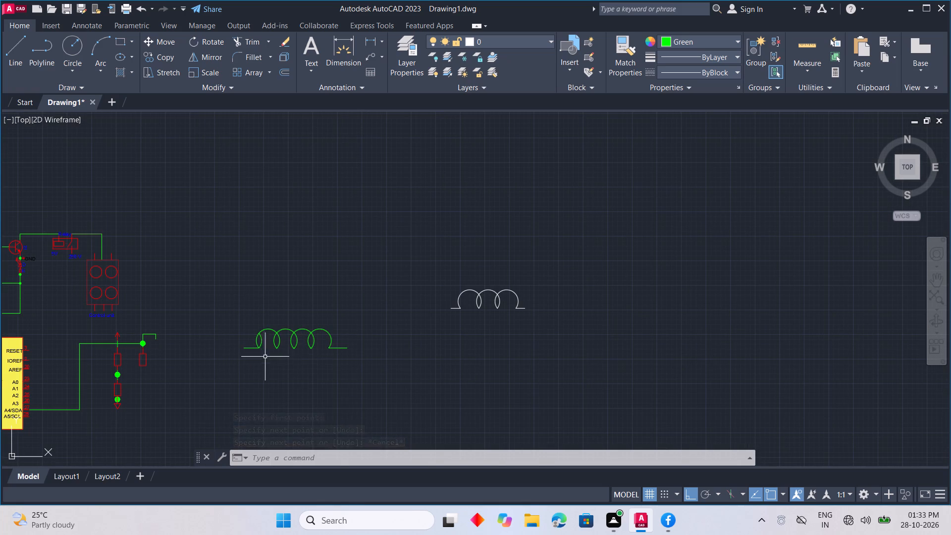
scroll(264, 346, "up", 2)
key("t")
type("R")
key("space")
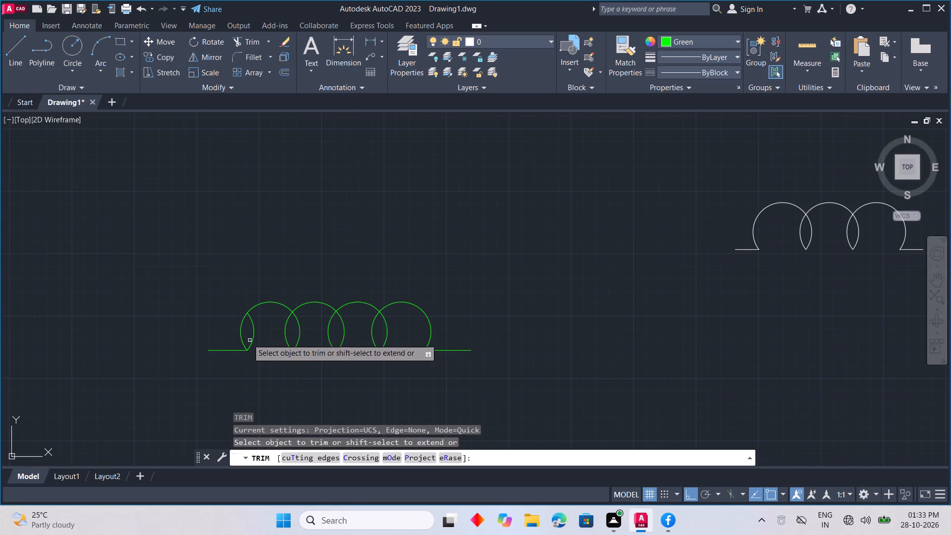
left_click(254, 327)
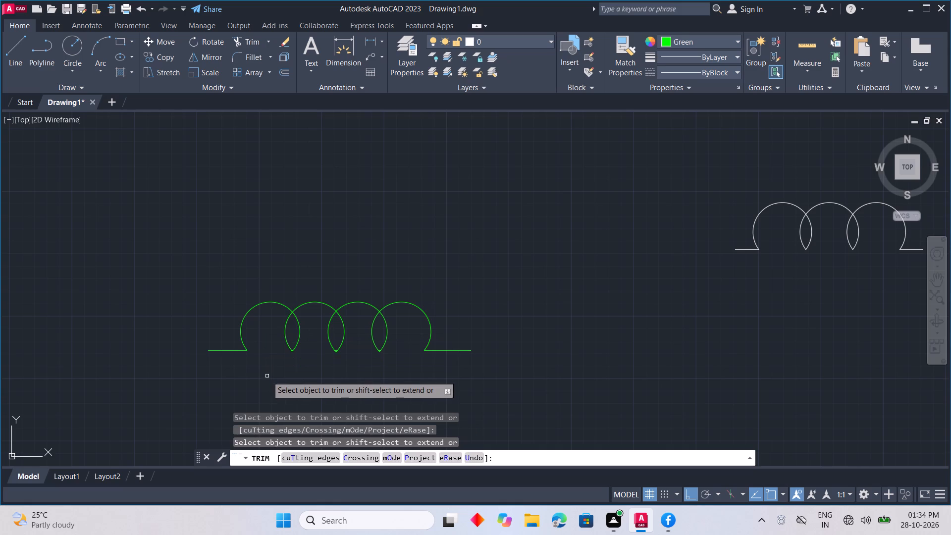
key("Escape")
Change the colour of the whole hand-drawn coil, including its leads, to red.
left_click_drag(164, 254, 187, 263)
left_click(501, 383)
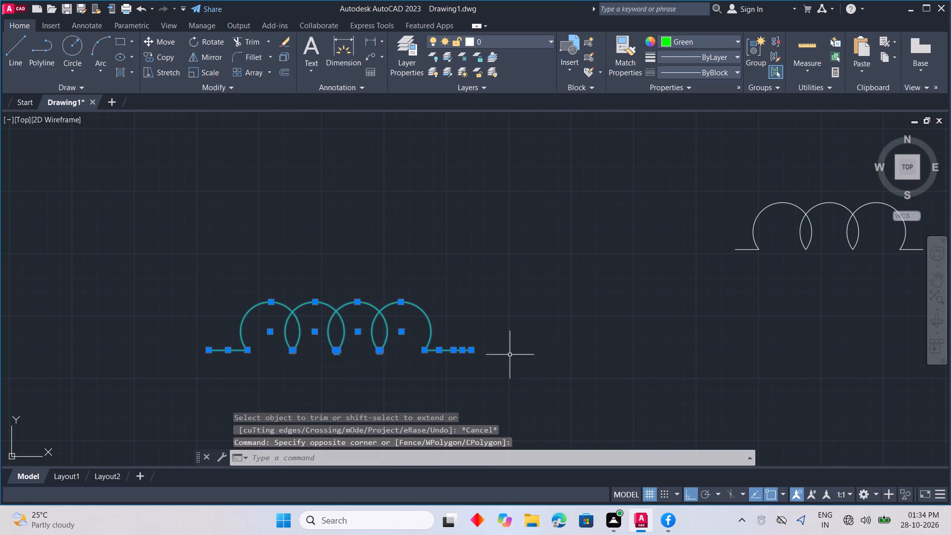
left_click(693, 39)
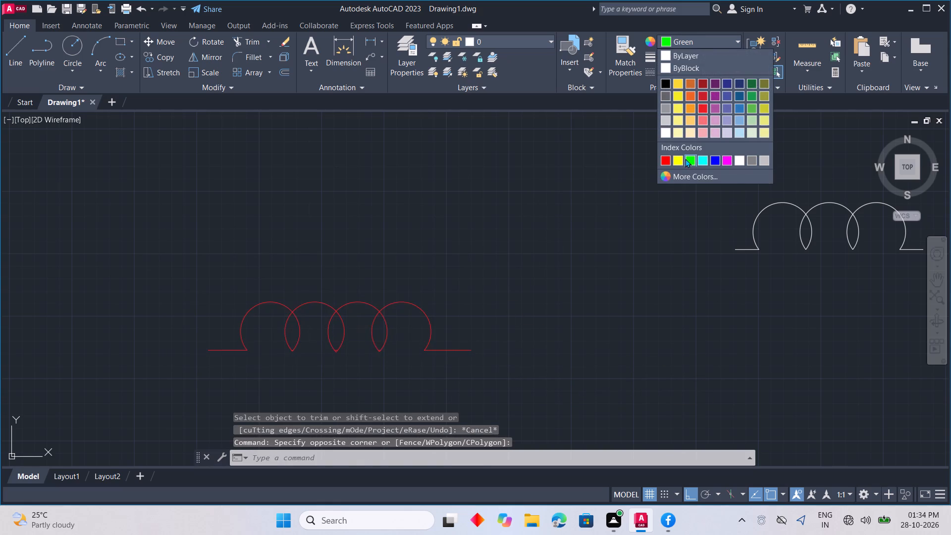
left_click(664, 164)
key("Escape")
Scale the red coil down to circuit symbol size, using the end of its right lead as the base point.
scroll(491, 328, "down", 2)
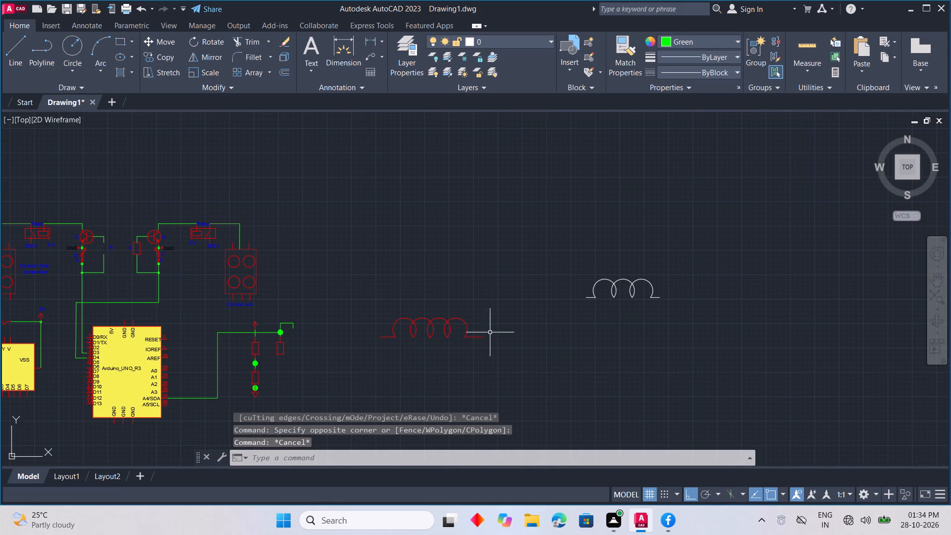
left_click_drag(358, 306, 366, 309)
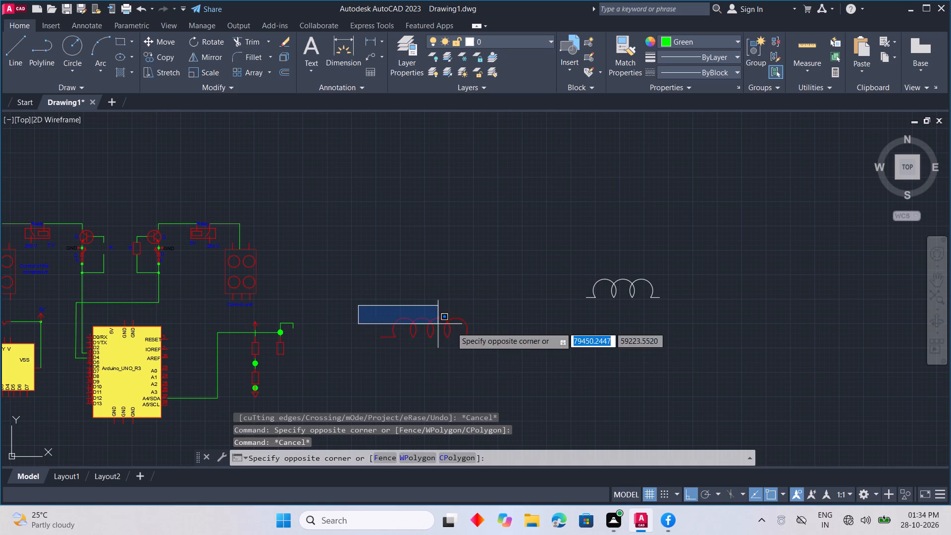
left_click(493, 363)
right_click(512, 366)
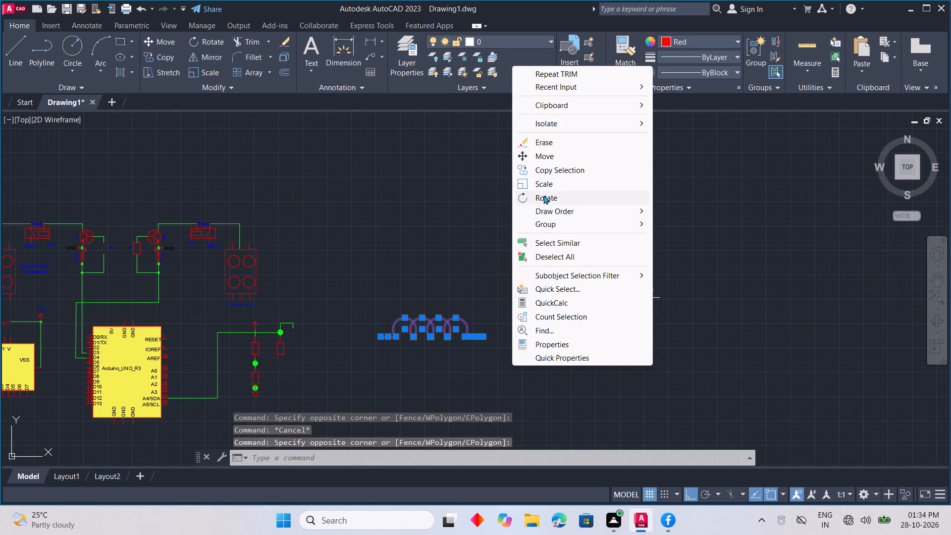
left_click(545, 182)
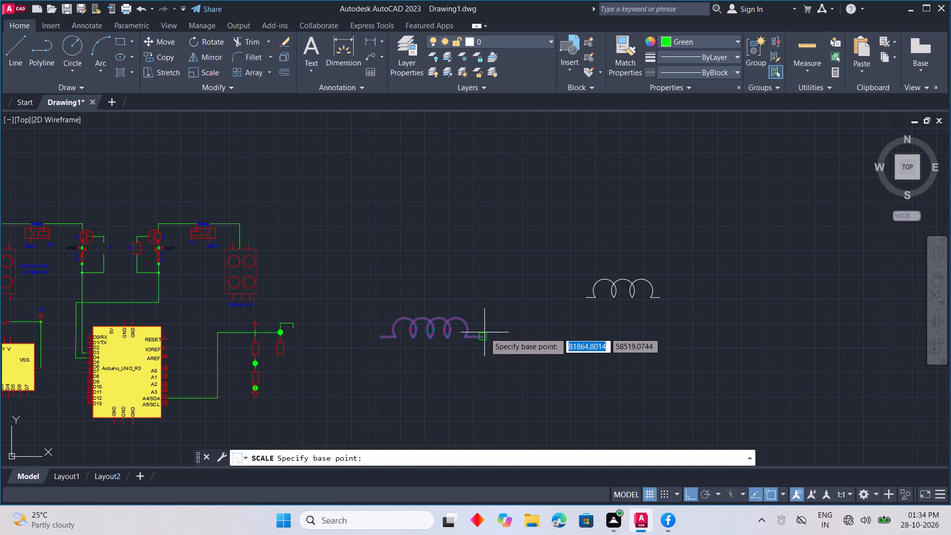
left_click(484, 334)
left_click(466, 341)
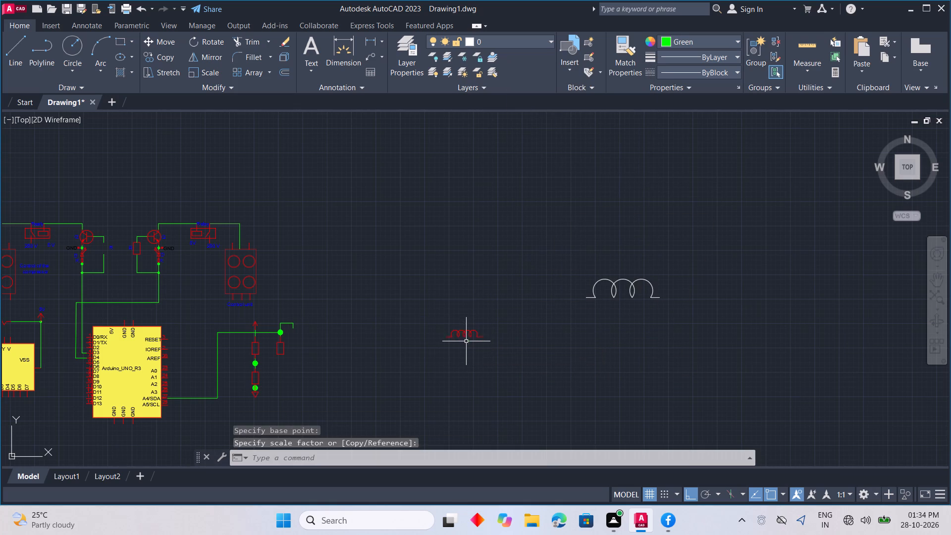
key("Escape")
Rotate the red coil 270° about the end of its right lead so it stands vertically.
left_click_drag(427, 313, 437, 319)
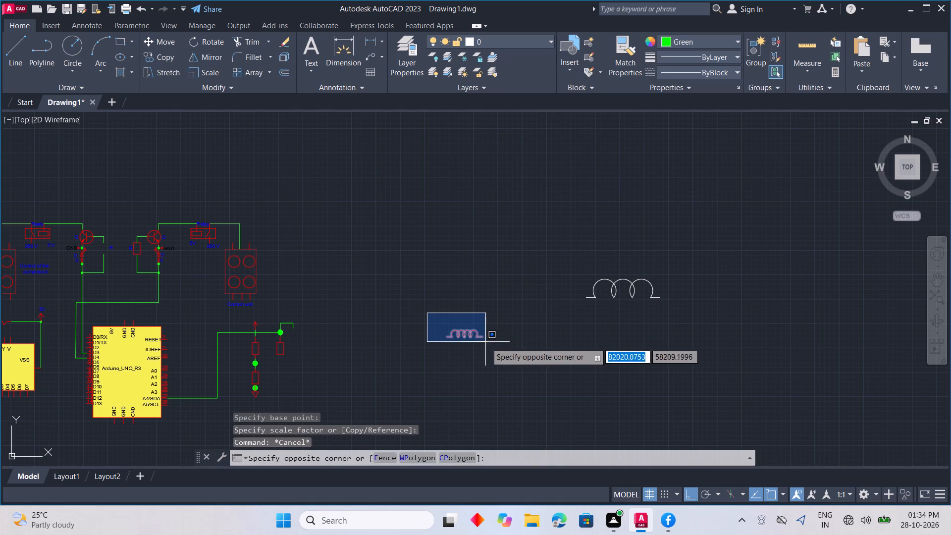
left_click(492, 349)
right_click(504, 350)
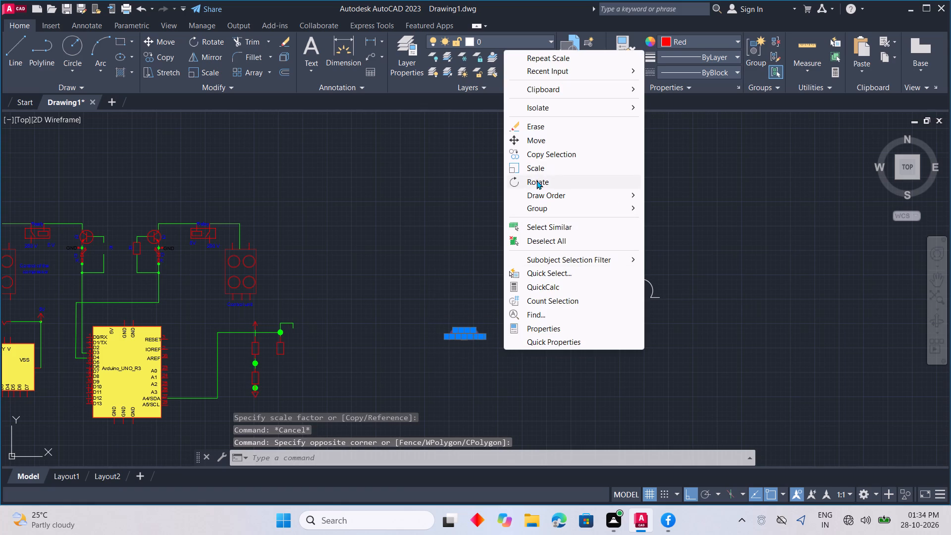
left_click(536, 180)
left_click(485, 339)
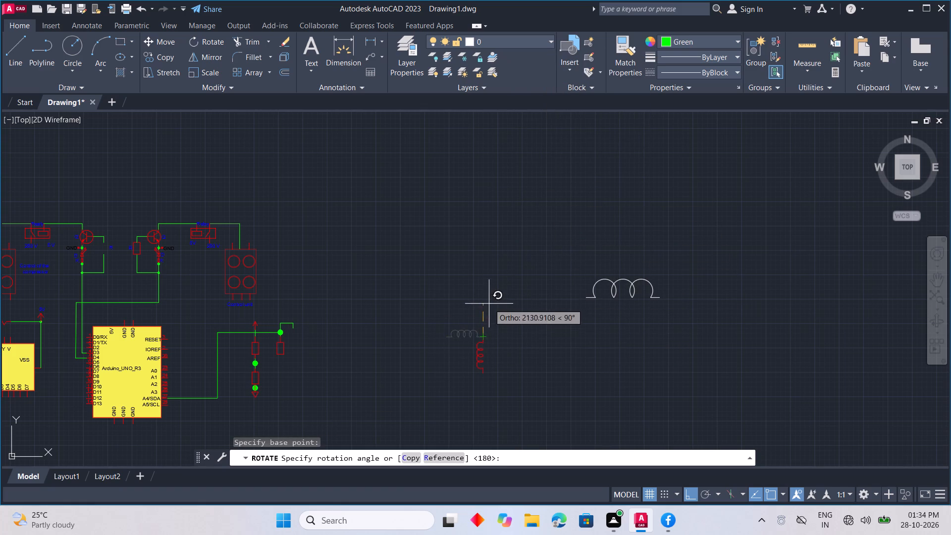
left_click(497, 419)
scroll(475, 326, "up", 2)
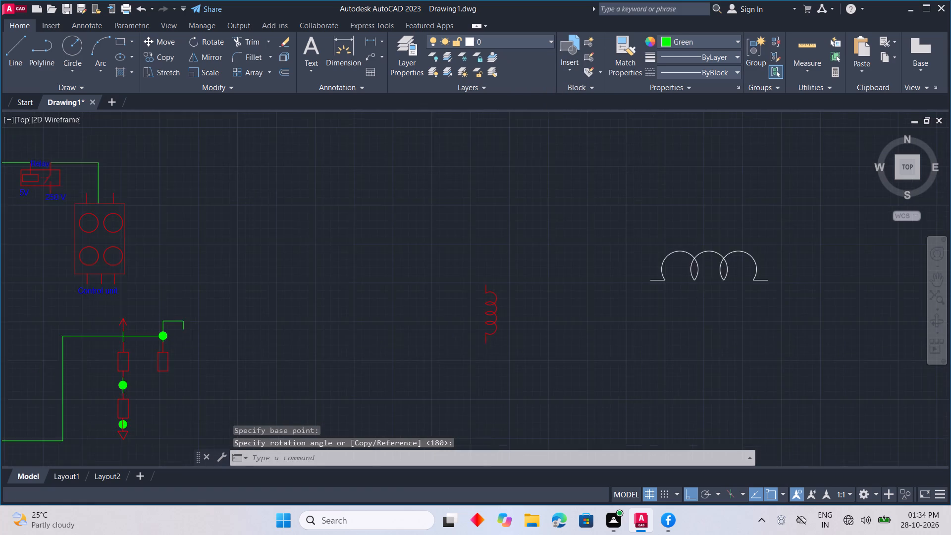
Move the red vertical coil by its upper lead end to the open end of the green wire beside the A4/SDA resistor branch.
left_click_drag(469, 220, 474, 226)
left_click(538, 384)
right_click(531, 359)
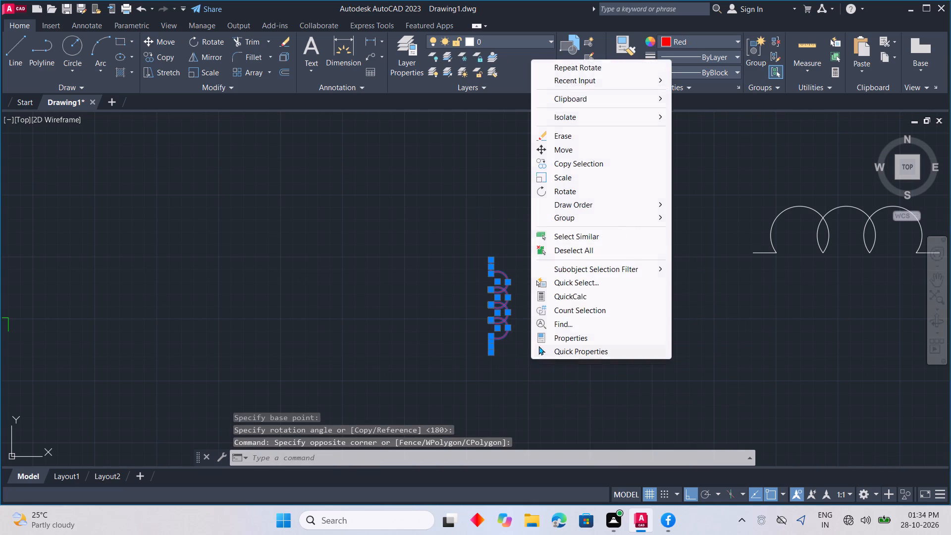
left_click(600, 154)
left_click(492, 259)
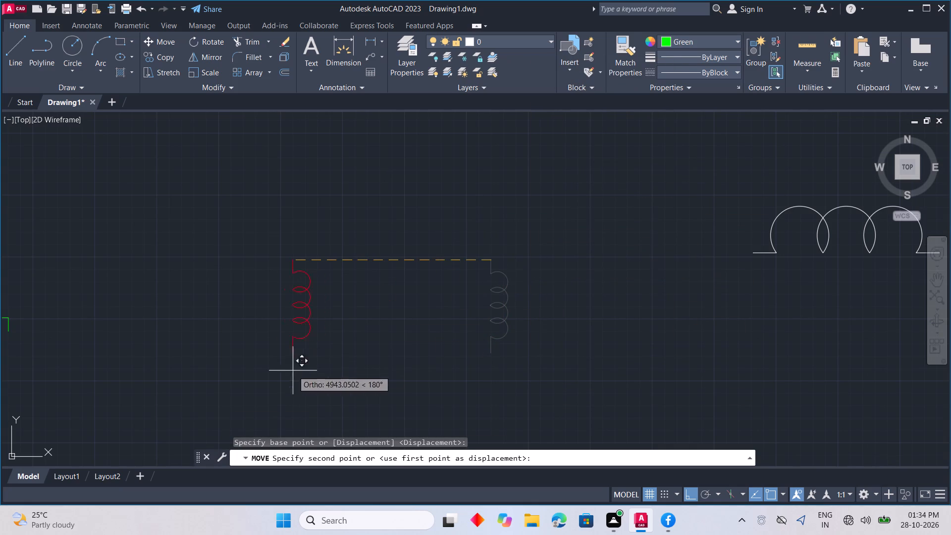
middle_click_drag(275, 376, 551, 322)
left_click_drag(690, 486, 671, 478)
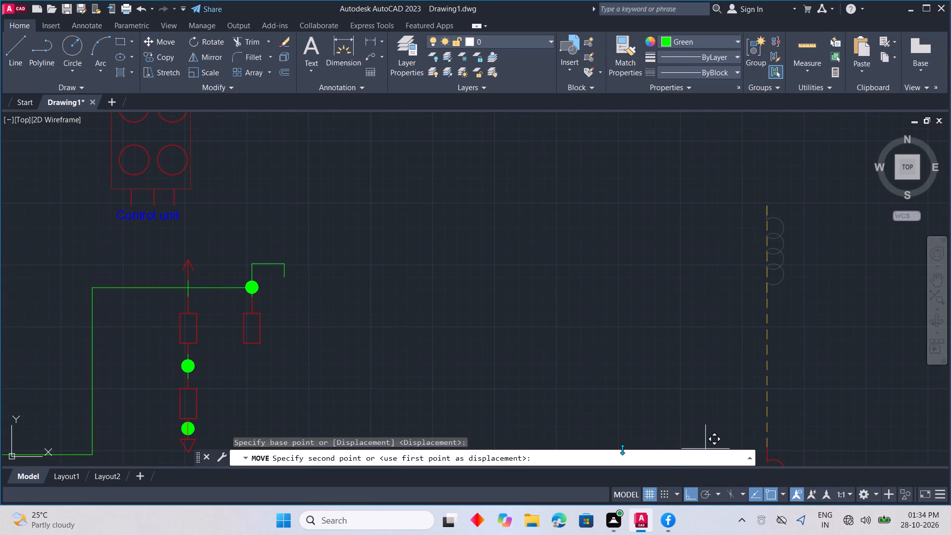
left_click_drag(687, 493, 681, 489)
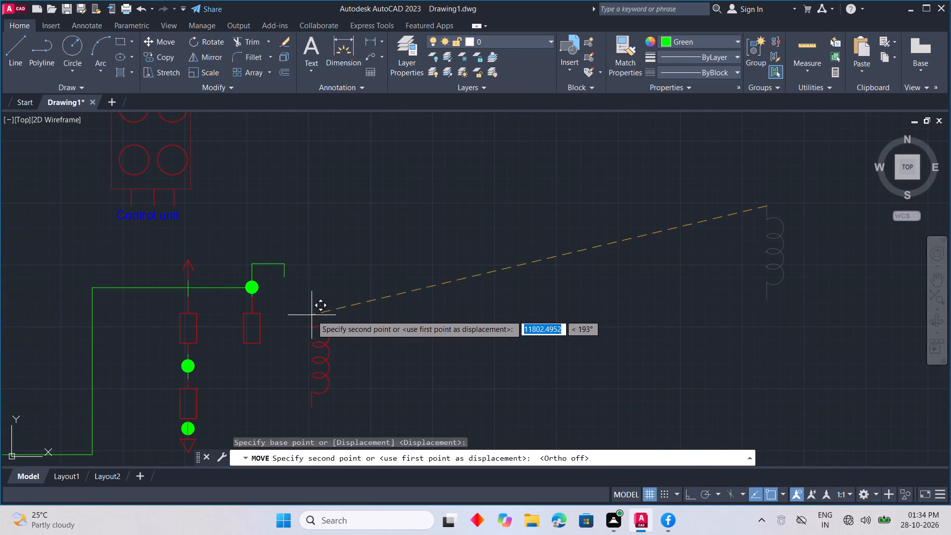
scroll(309, 312, "up", 3)
middle_click_drag(318, 321, 723, 305)
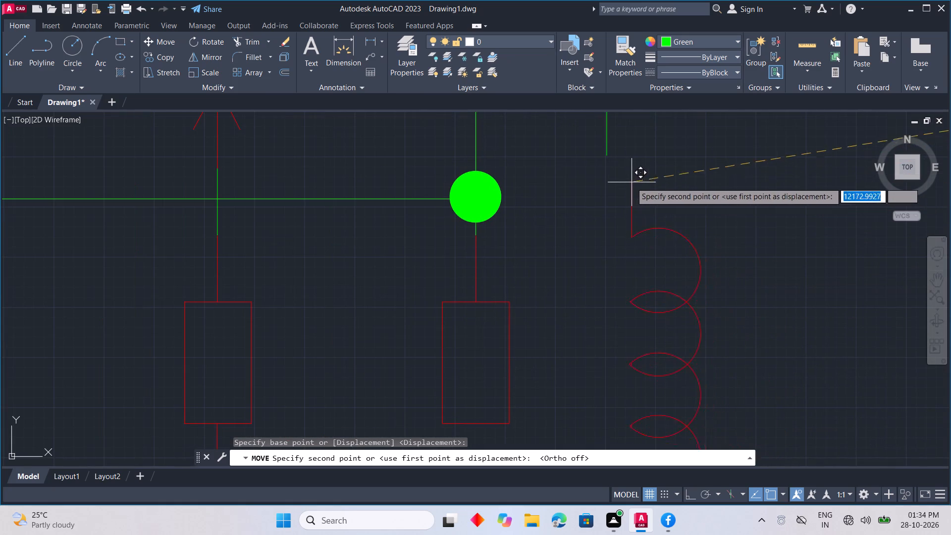
left_click(610, 155)
Scale the red vertical coil down slightly, using the end of its lower lead as the base point.
scroll(707, 250, "down", 4)
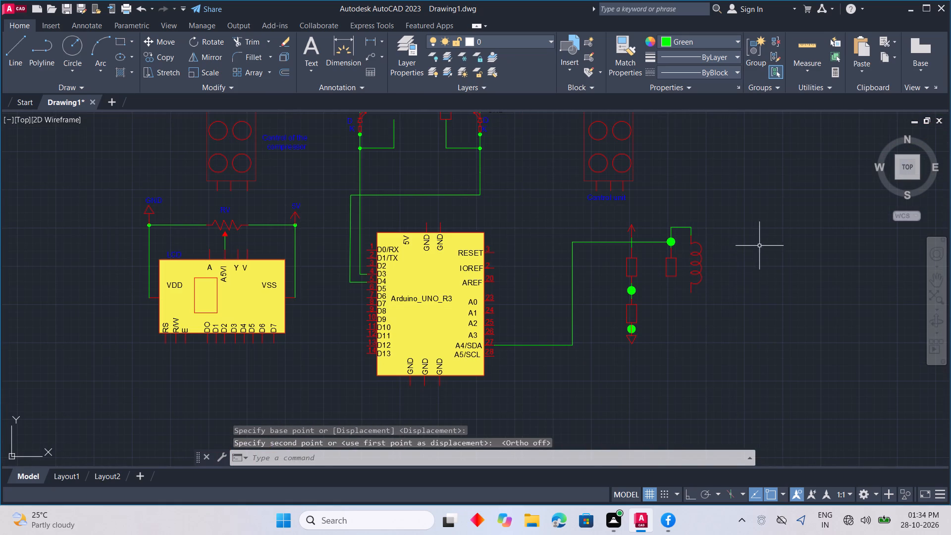
scroll(716, 280, "up", 2)
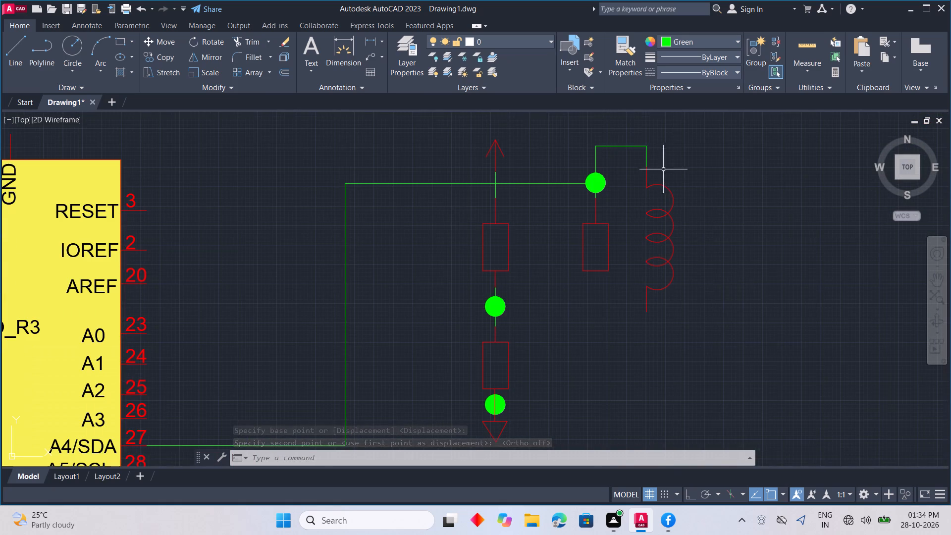
left_click_drag(622, 162, 633, 165)
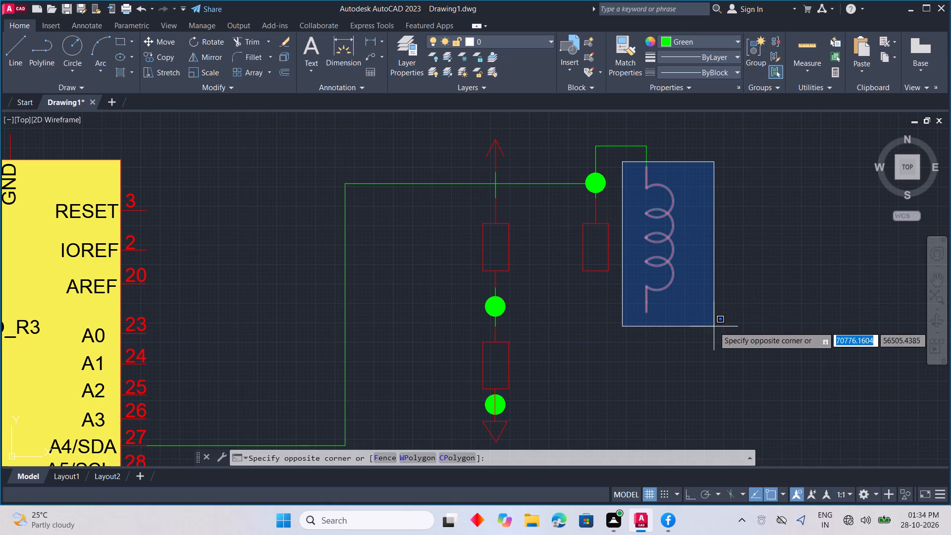
left_click(714, 326)
right_click(750, 315)
left_click(792, 134)
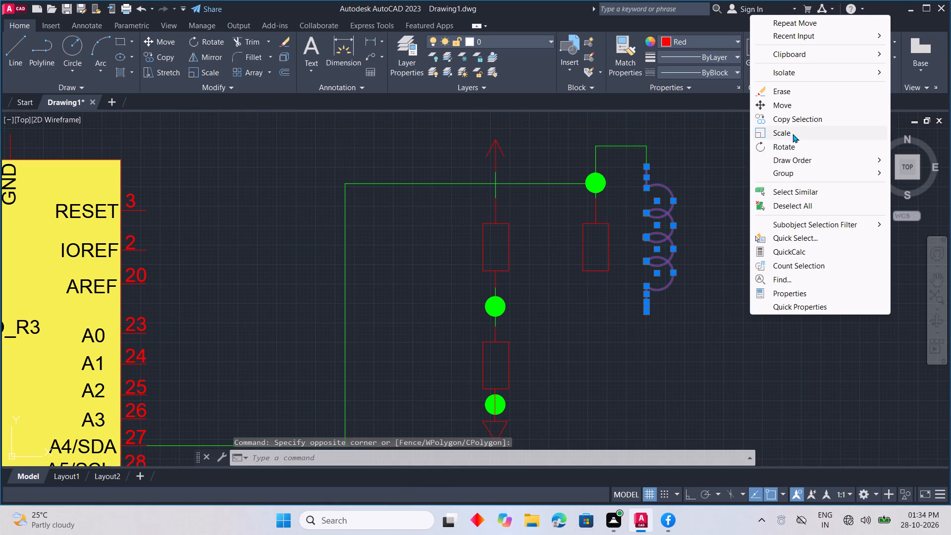
left_click(649, 314)
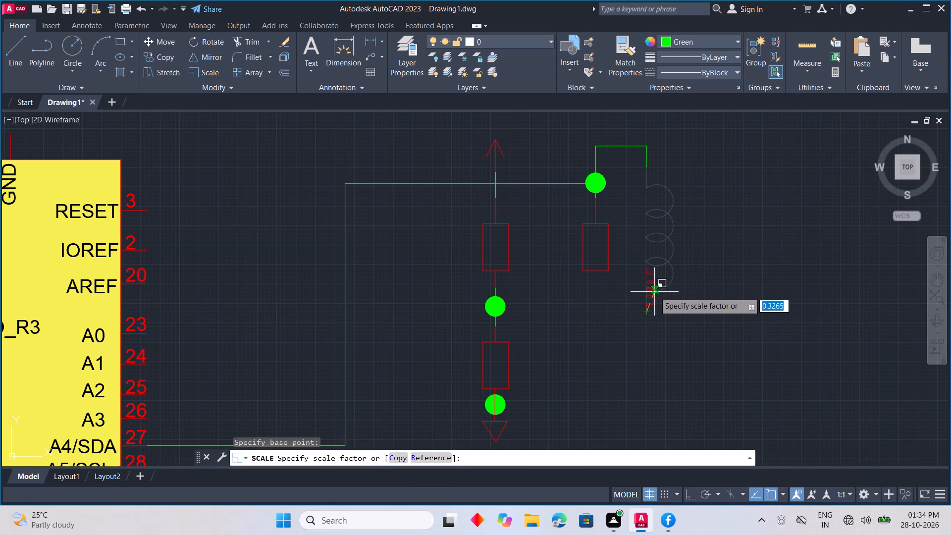
left_click(658, 259)
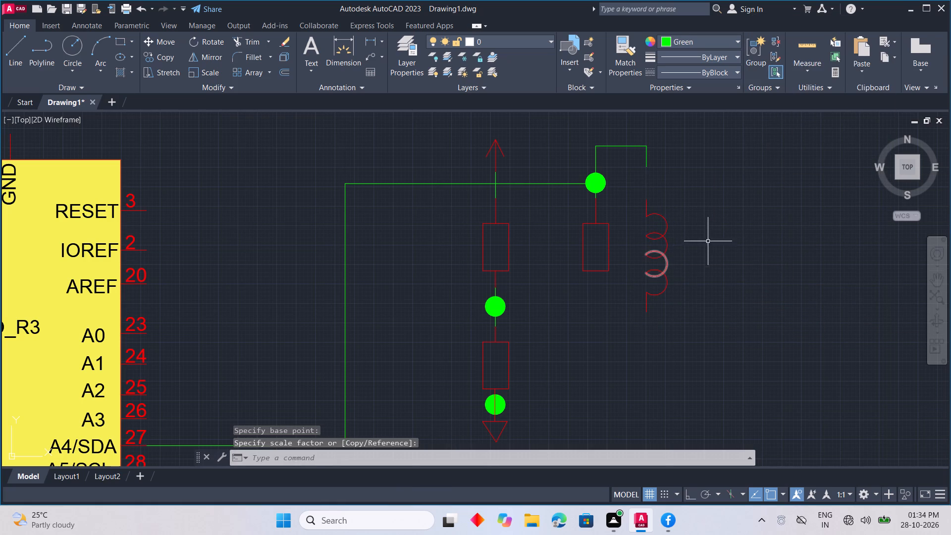
Move the reduced coil up so its upper lead end meets the open end of the green wire.
left_click_drag(635, 192, 654, 195)
left_click(699, 331)
right_click(760, 282)
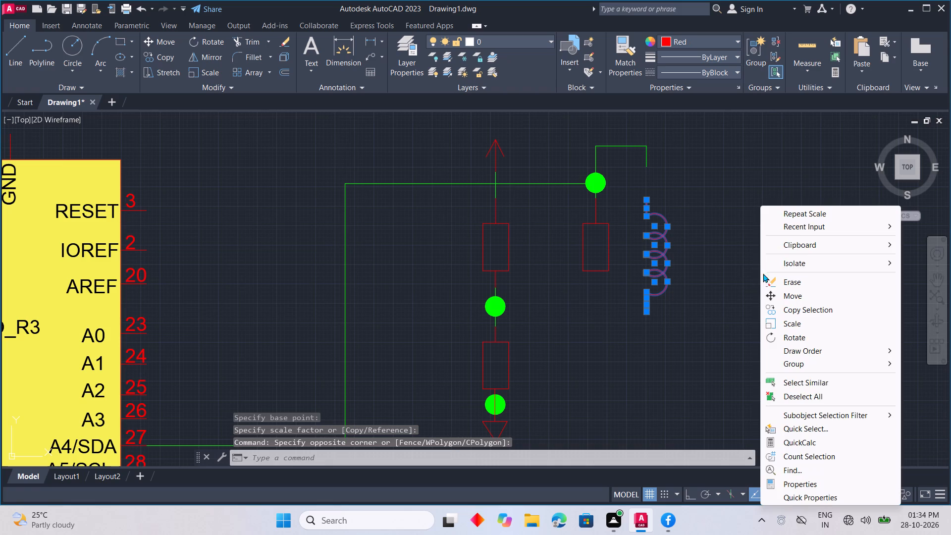
left_click(801, 295)
left_click_drag(648, 201, 648, 196)
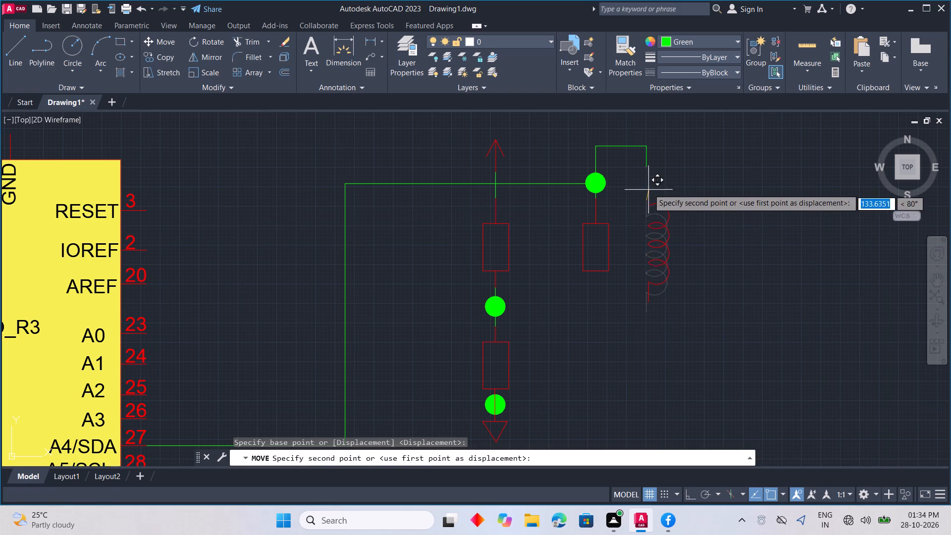
left_click(646, 168)
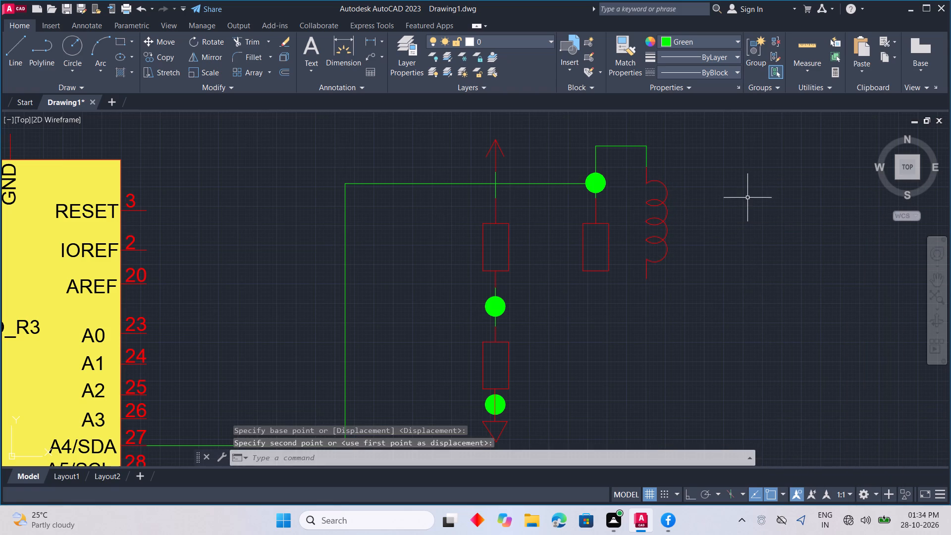
key("Escape")
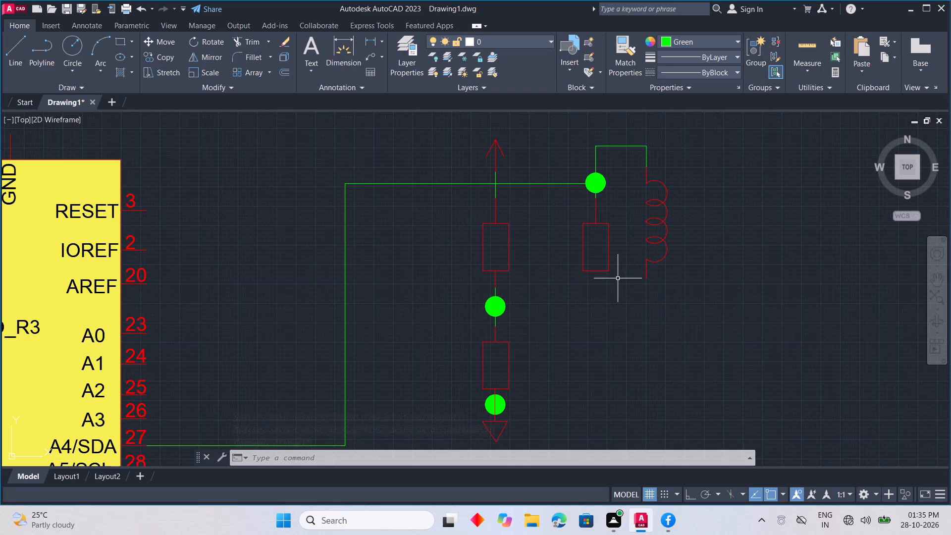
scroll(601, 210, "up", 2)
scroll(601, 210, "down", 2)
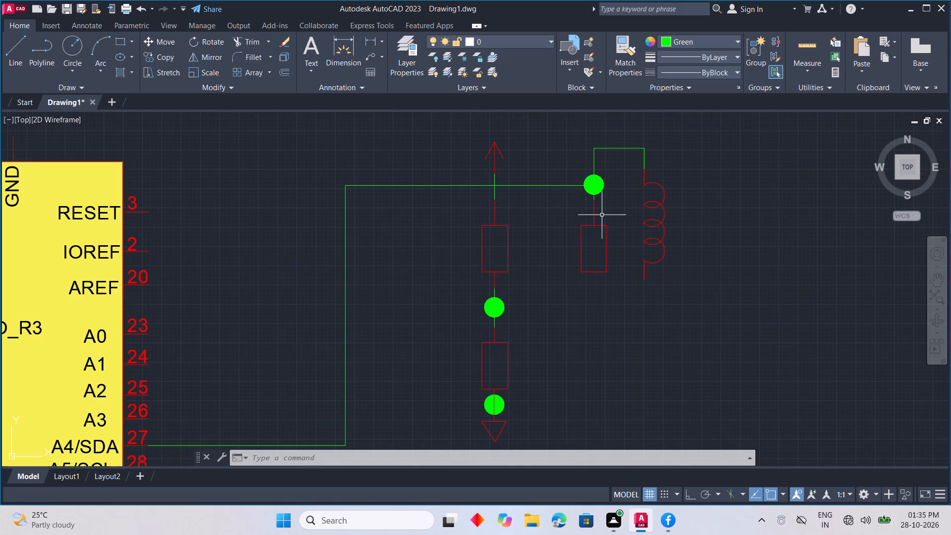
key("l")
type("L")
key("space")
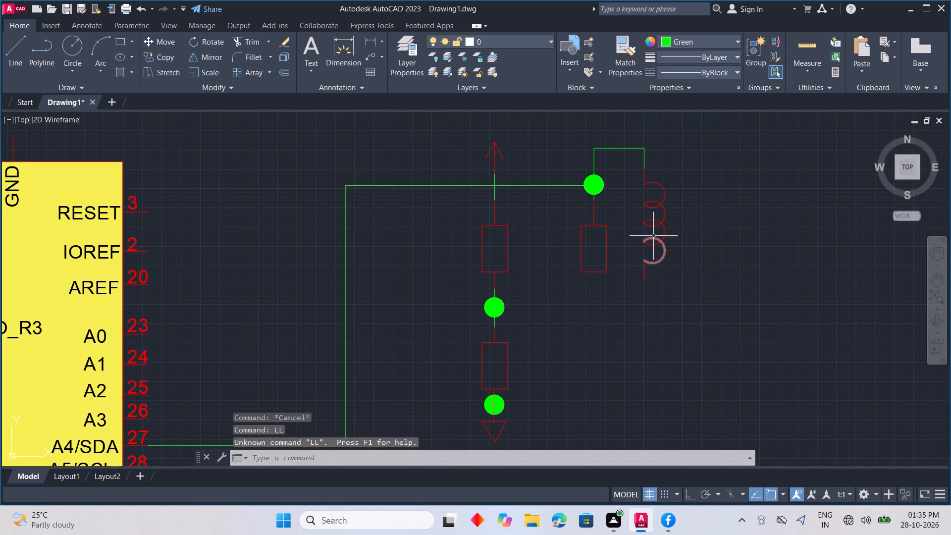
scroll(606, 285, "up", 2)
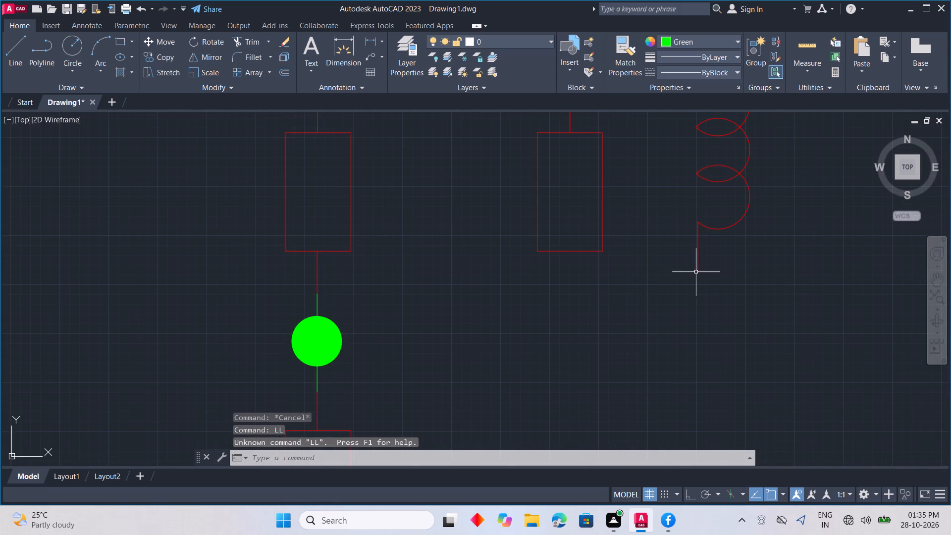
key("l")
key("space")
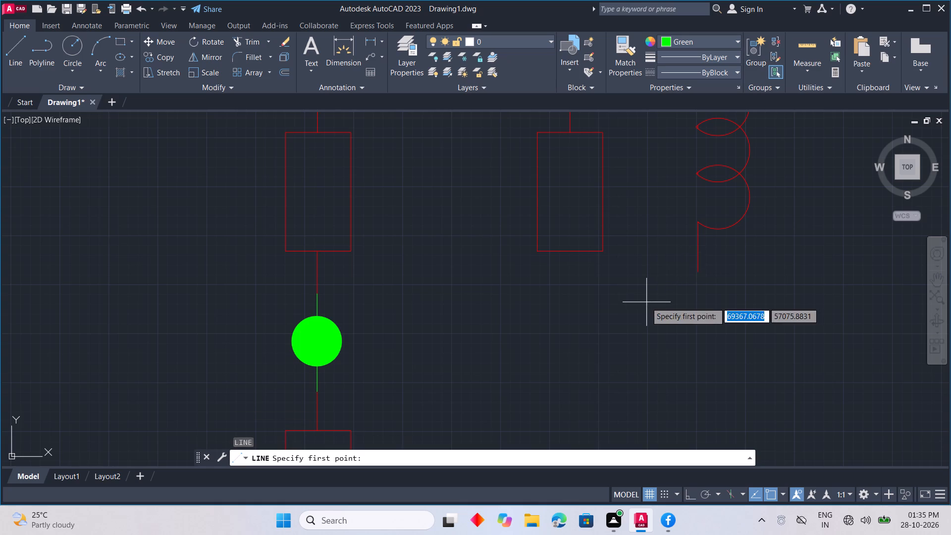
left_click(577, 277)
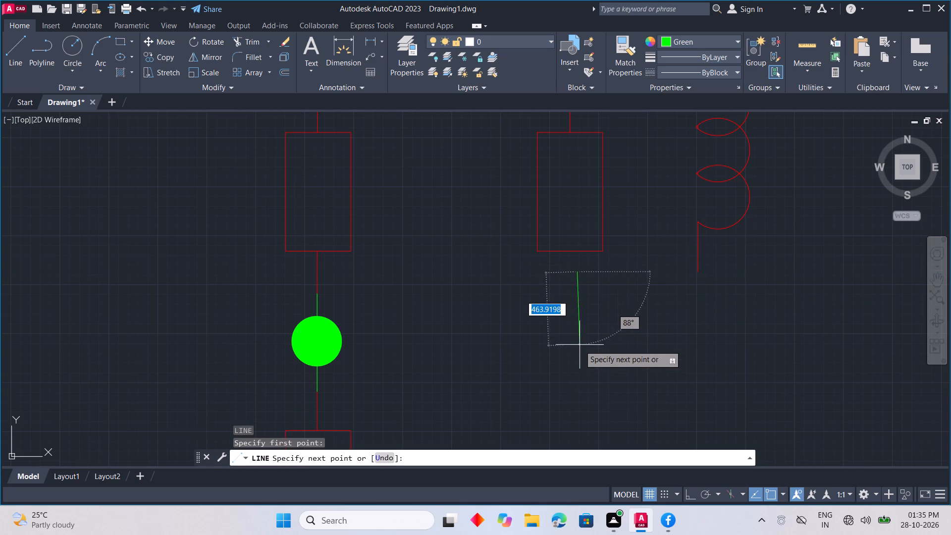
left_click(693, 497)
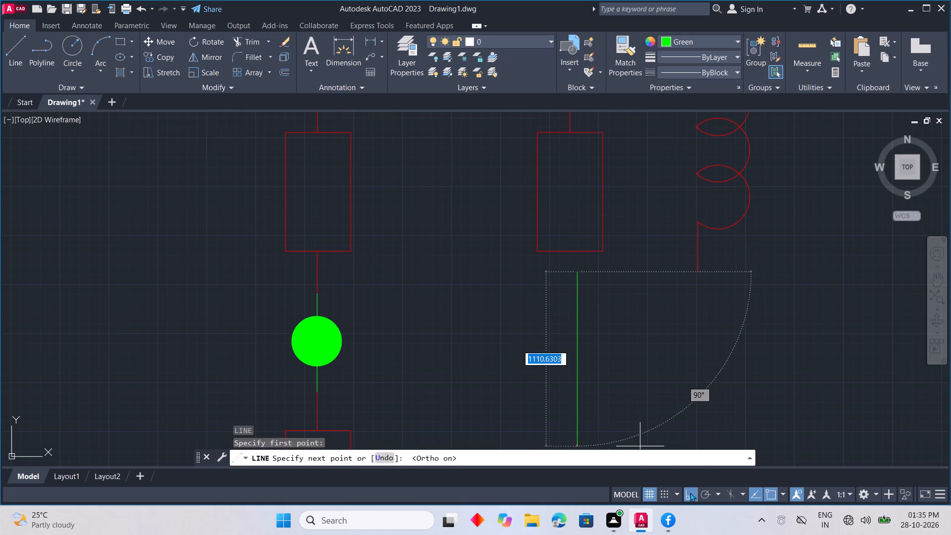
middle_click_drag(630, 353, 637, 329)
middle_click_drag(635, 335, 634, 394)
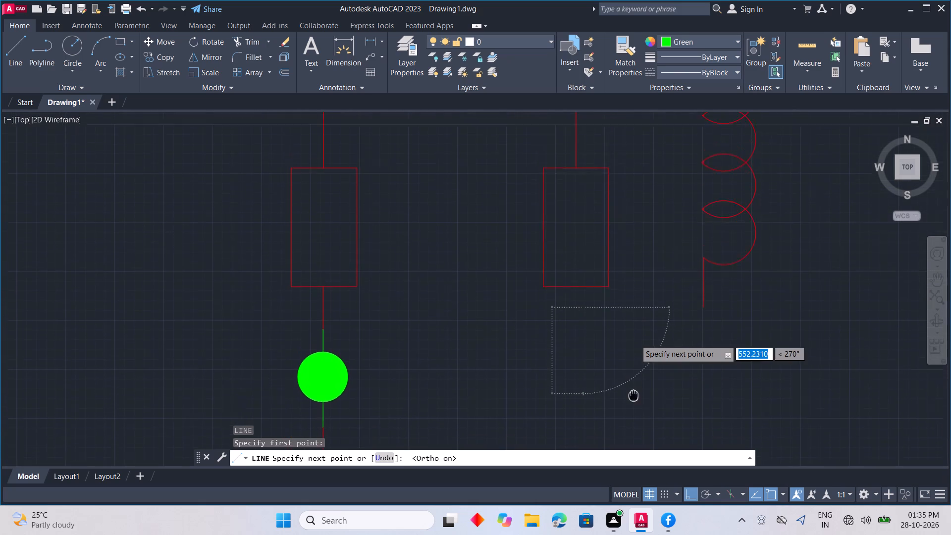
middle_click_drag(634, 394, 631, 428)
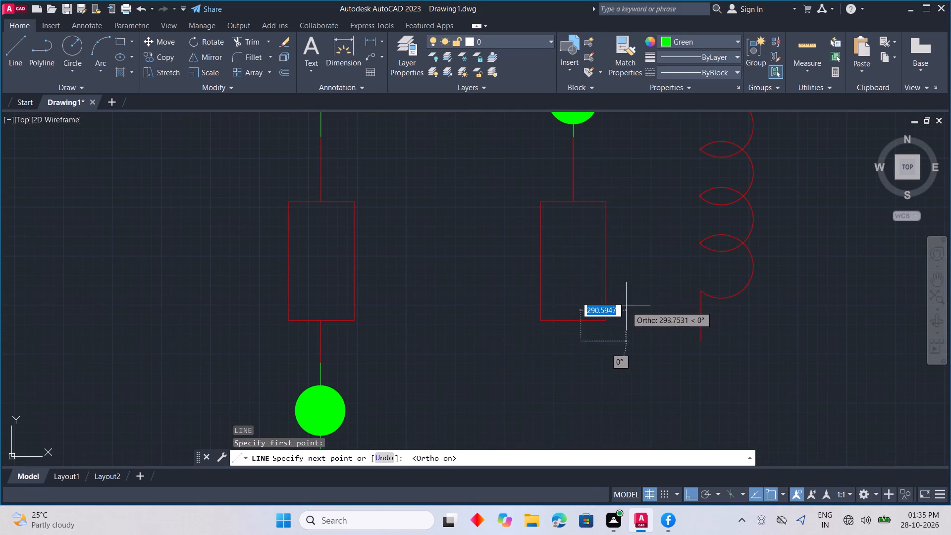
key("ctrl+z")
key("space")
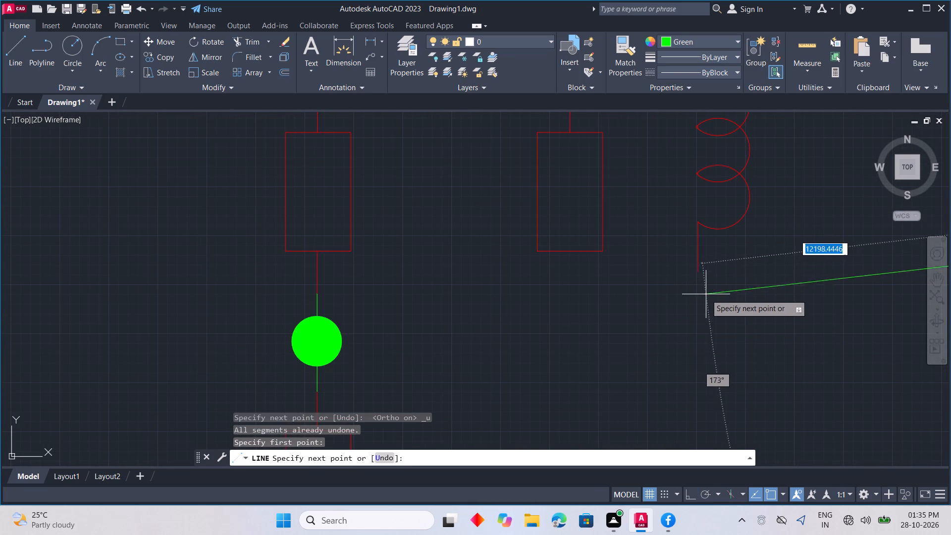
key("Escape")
Draw a green wire from just below the second branch's resistor, straight down and across to the junction dot between the first branch's resistors.
key("space")
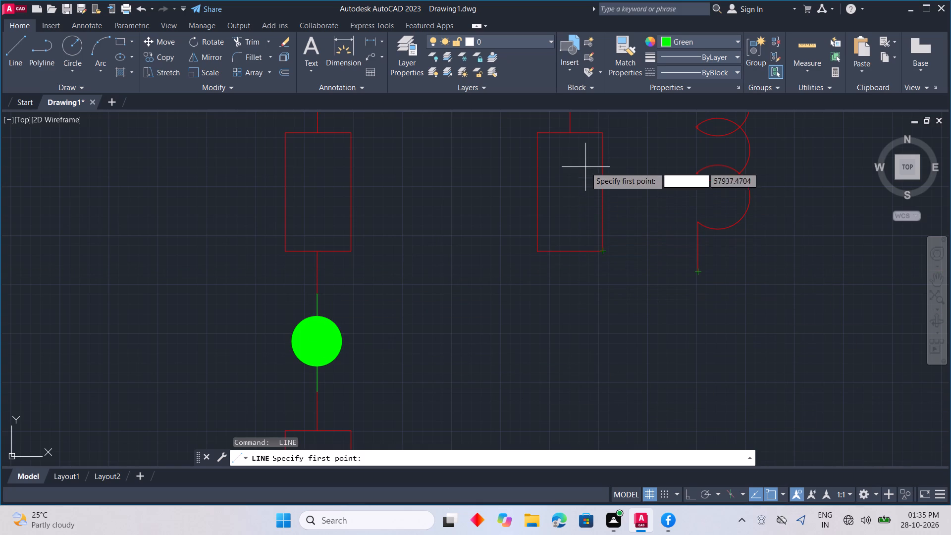
left_click(570, 273)
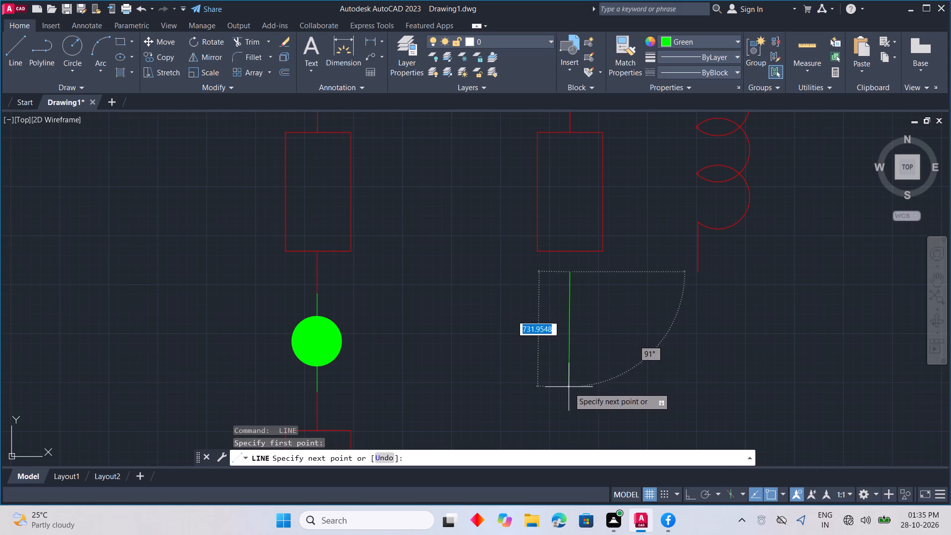
left_click(686, 493)
middle_click_drag(541, 383, 546, 362)
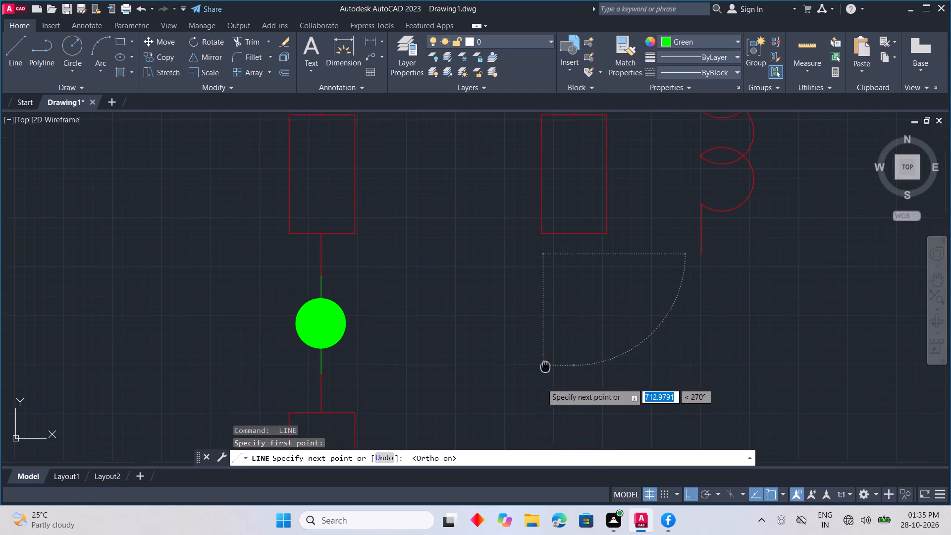
middle_click_drag(546, 362, 550, 322)
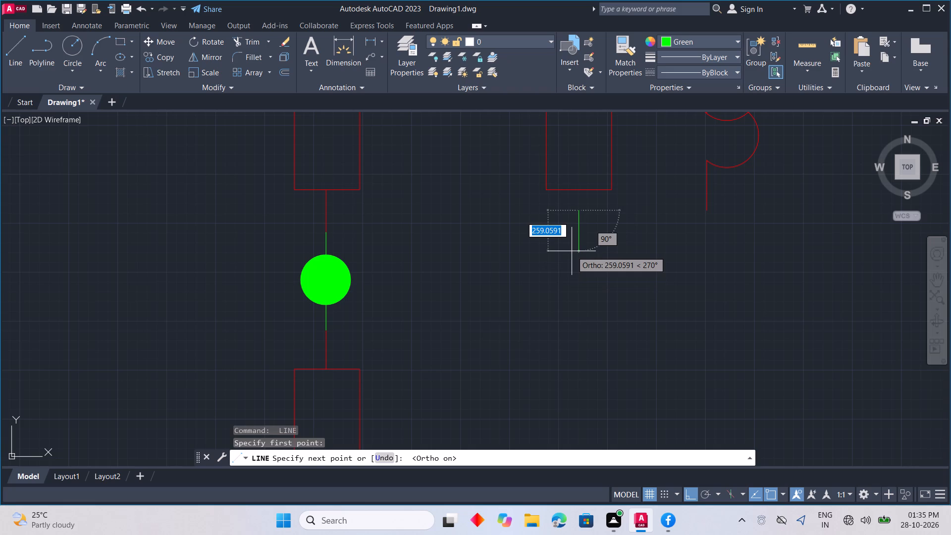
left_click(573, 276)
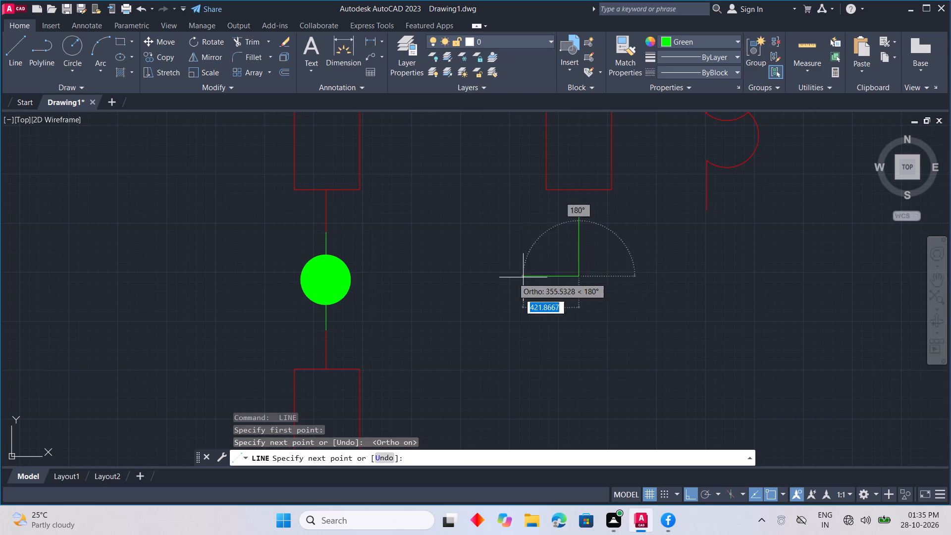
scroll(351, 278, "up", 3)
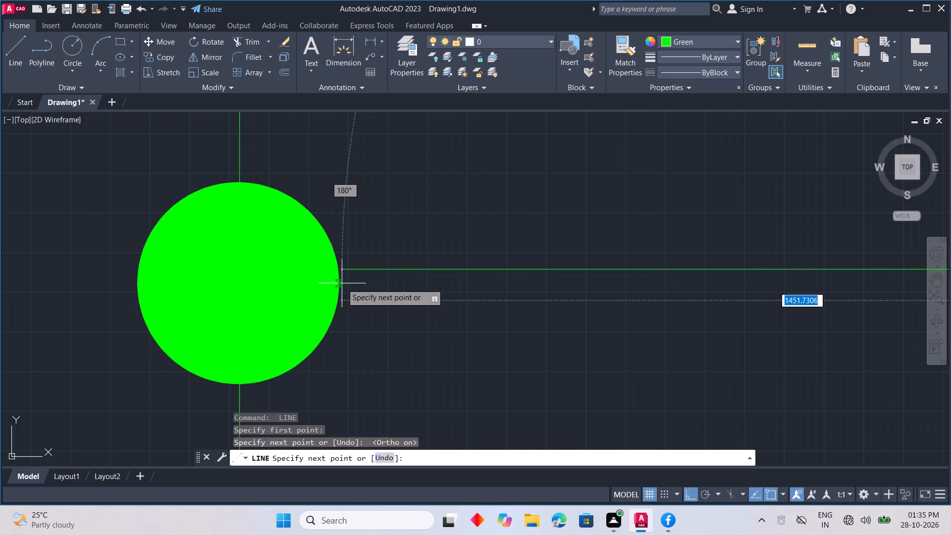
left_click(334, 269)
key("Escape")
scroll(555, 286, "down", 4)
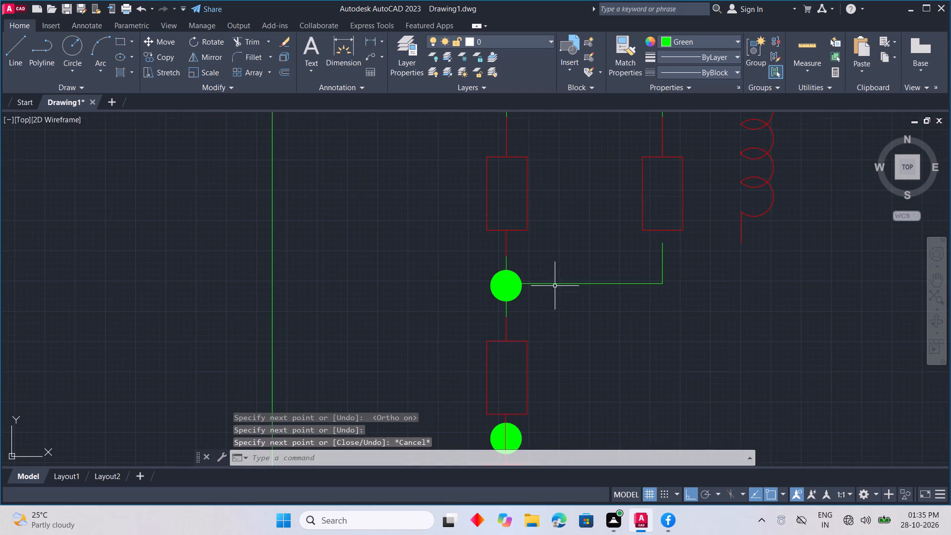
Draw a green wire from the corner below the second branch's resistor across and up to the coil's lower lead end.
middle_click_drag(608, 293, 366, 329)
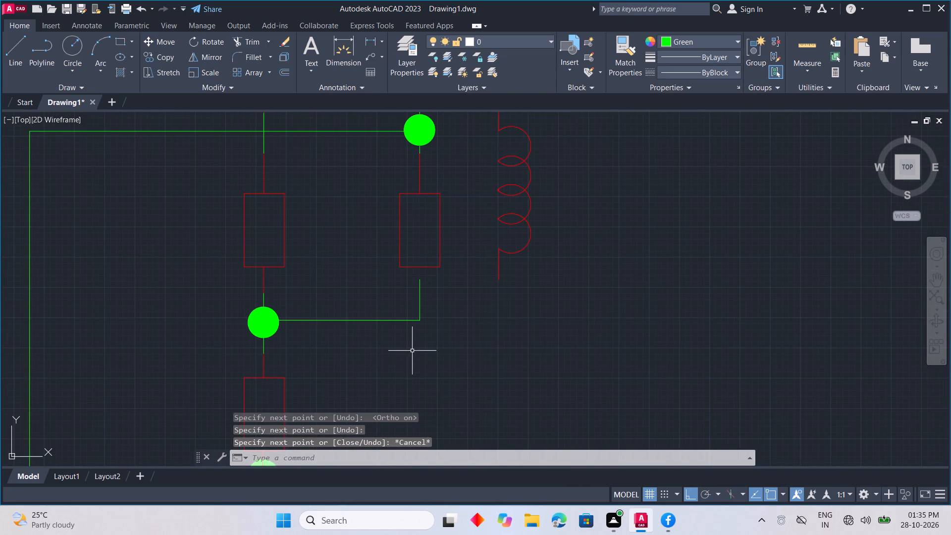
key("l")
key("space")
left_click(422, 318)
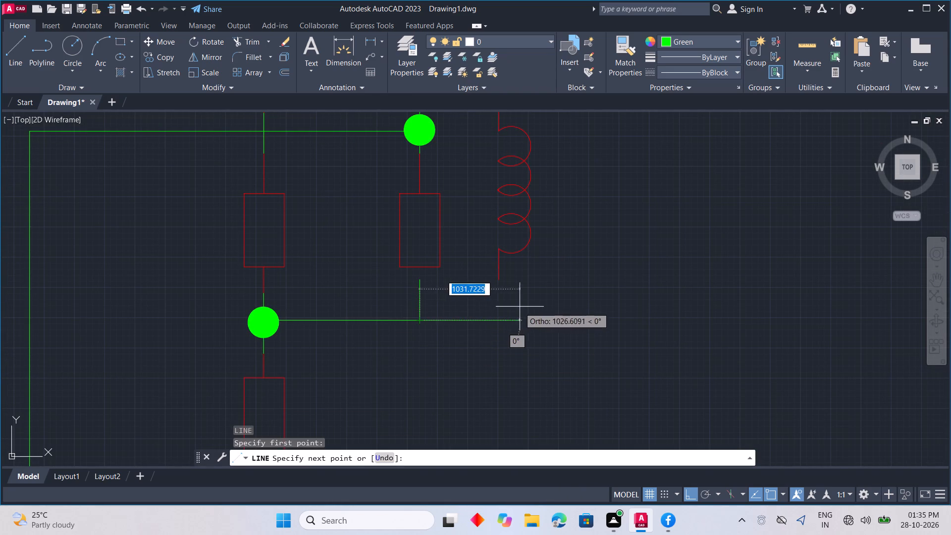
left_click(495, 318)
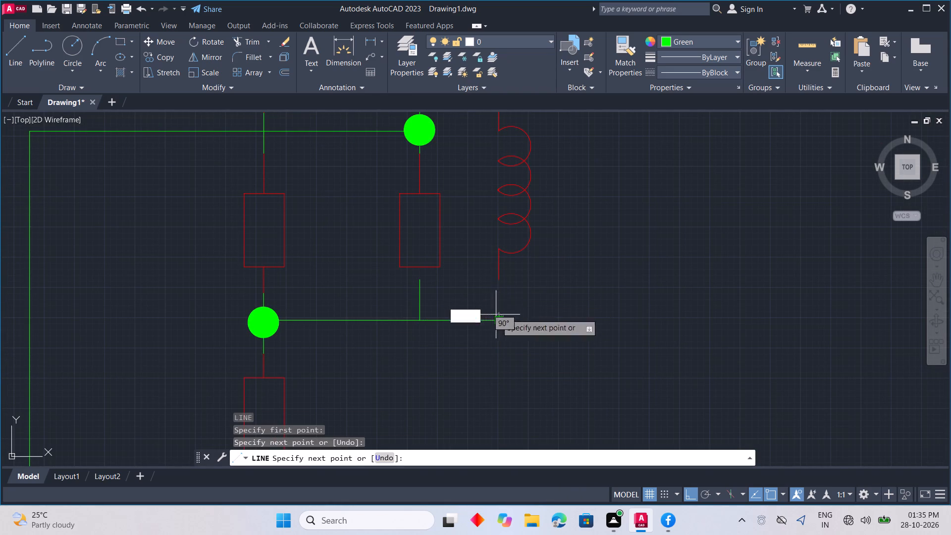
left_click(494, 282)
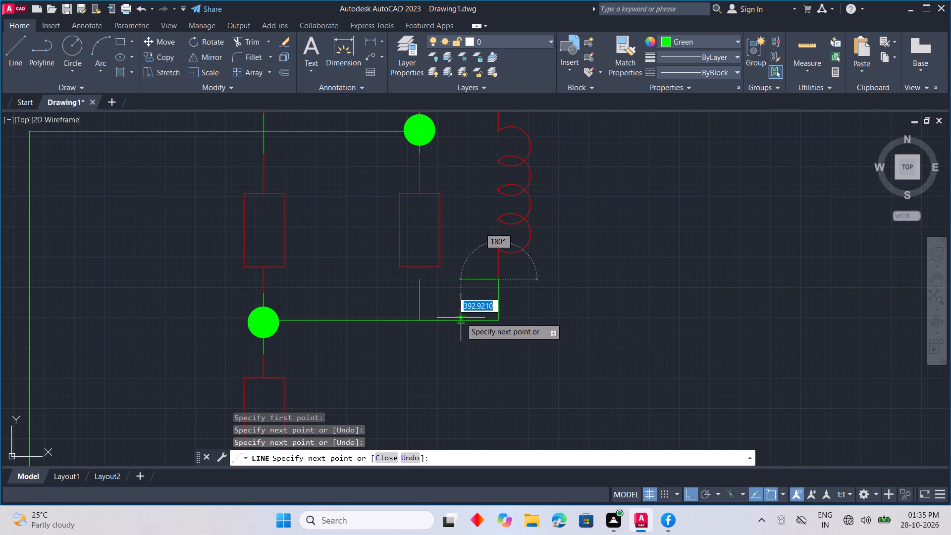
key("grave")
key("Escape")
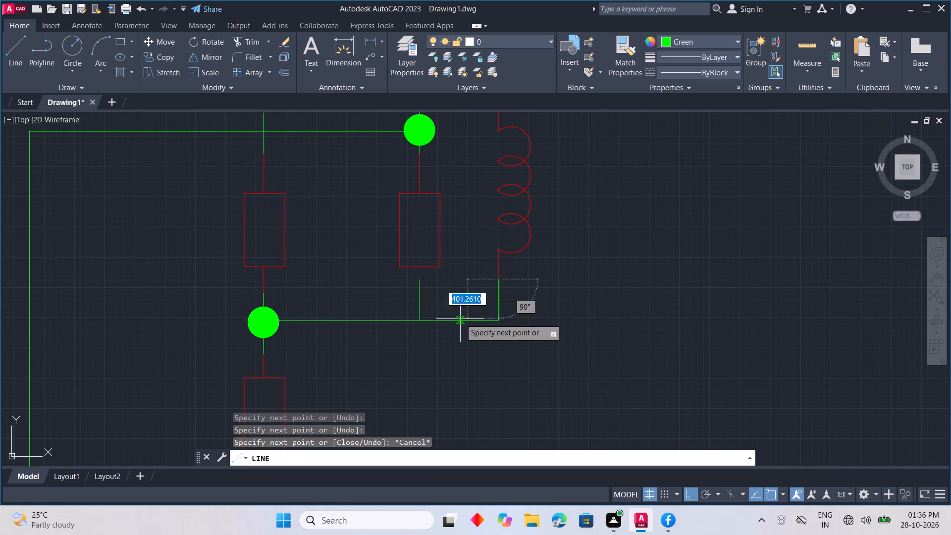
key("Escape")
Draw a red lead line from the green wire's upper end to the bottom edge of the second branch's resistor.
type("L")
key("space")
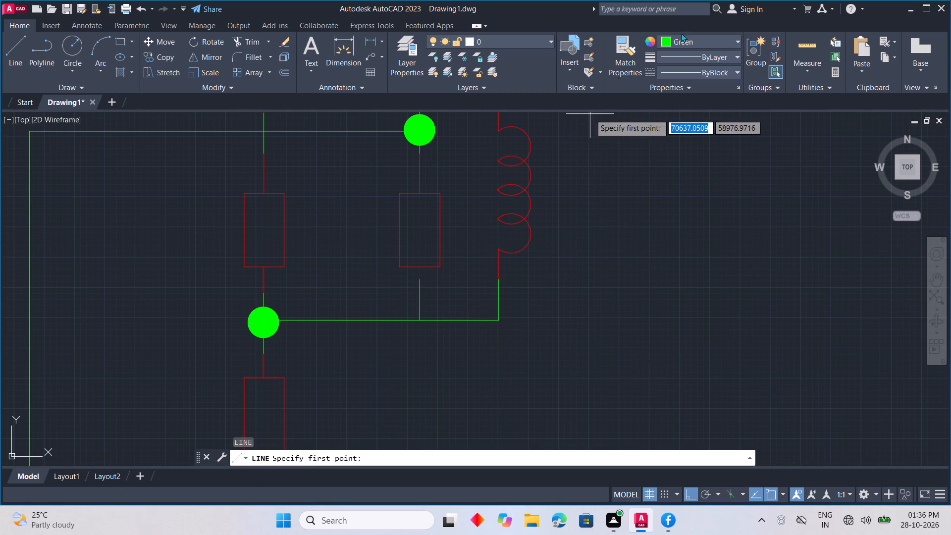
left_click(696, 39)
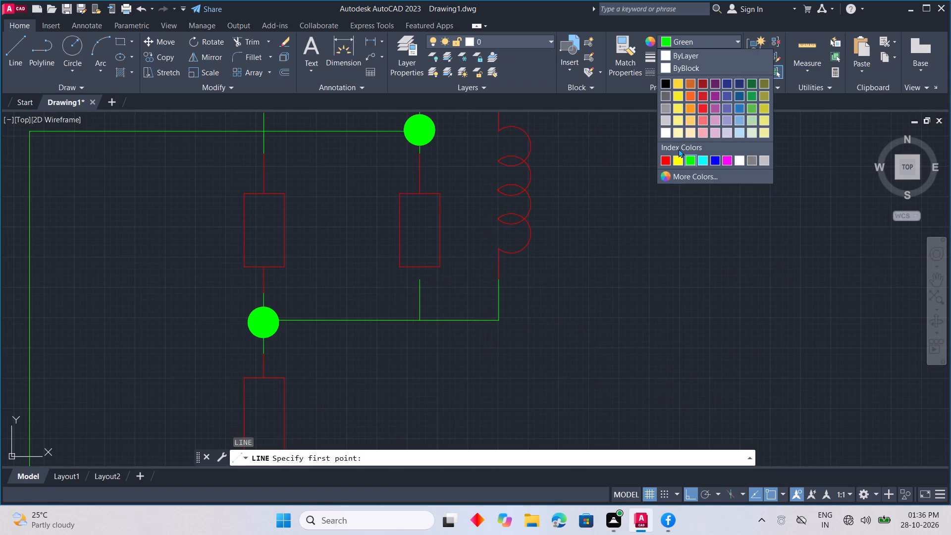
left_click(660, 162)
scroll(423, 287, "up", 3)
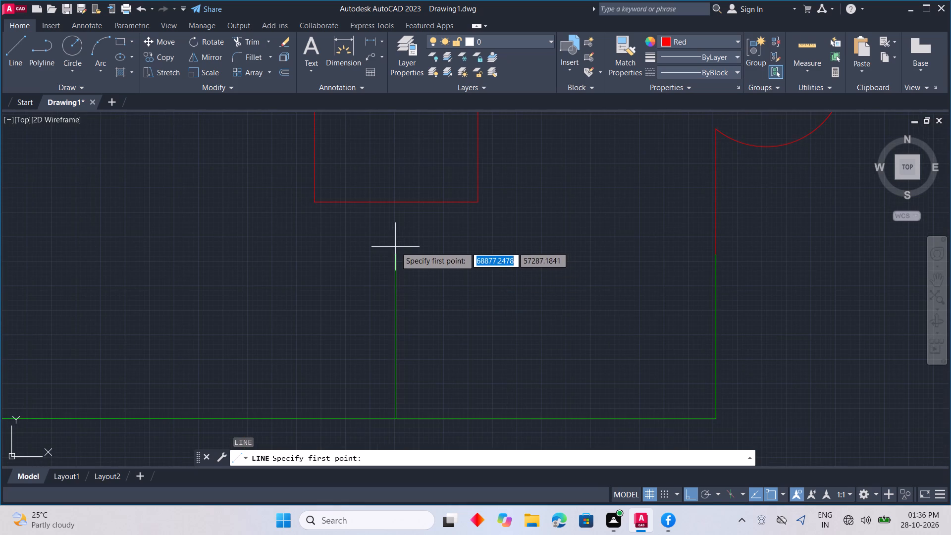
left_click(395, 253)
left_click(396, 200)
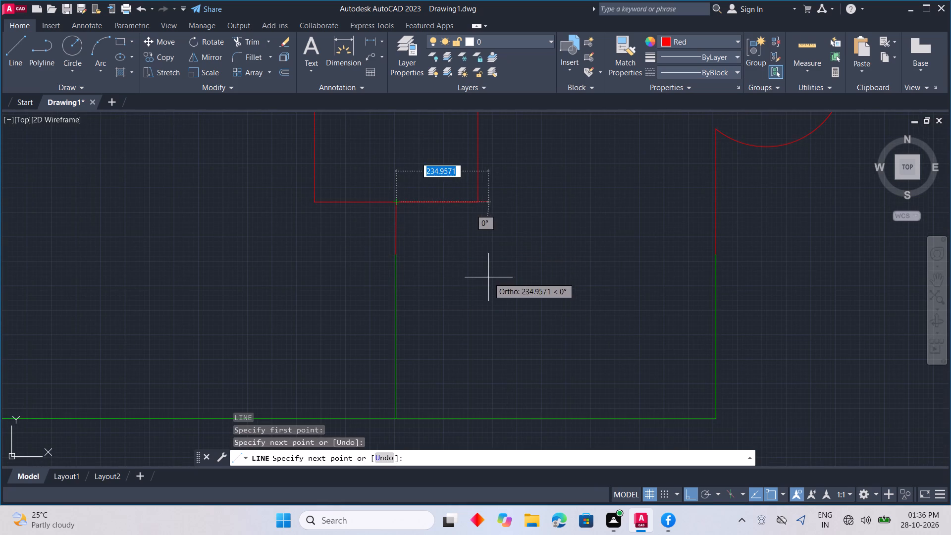
key("Escape")
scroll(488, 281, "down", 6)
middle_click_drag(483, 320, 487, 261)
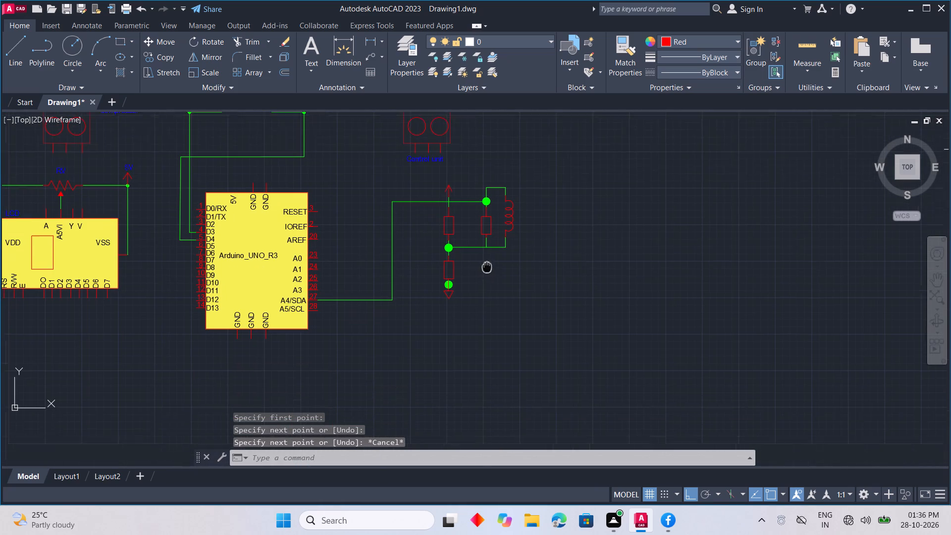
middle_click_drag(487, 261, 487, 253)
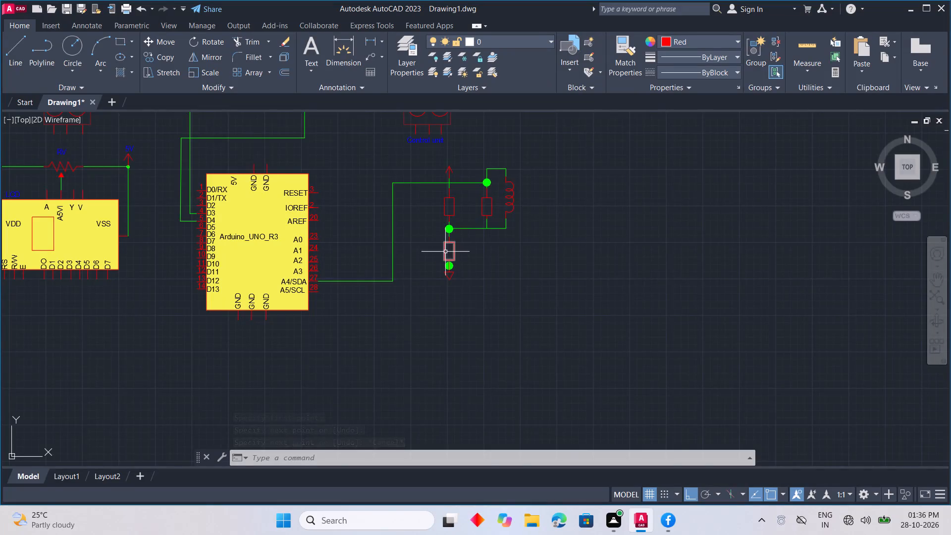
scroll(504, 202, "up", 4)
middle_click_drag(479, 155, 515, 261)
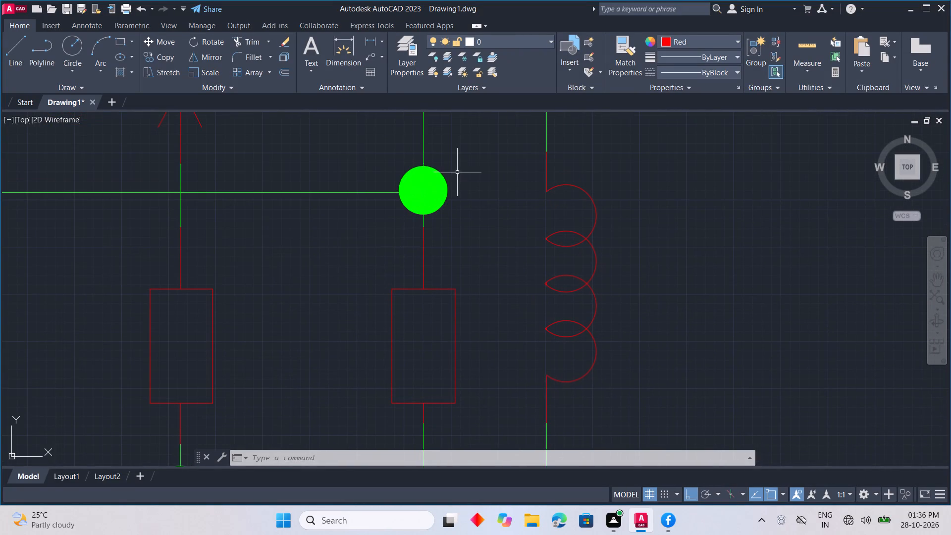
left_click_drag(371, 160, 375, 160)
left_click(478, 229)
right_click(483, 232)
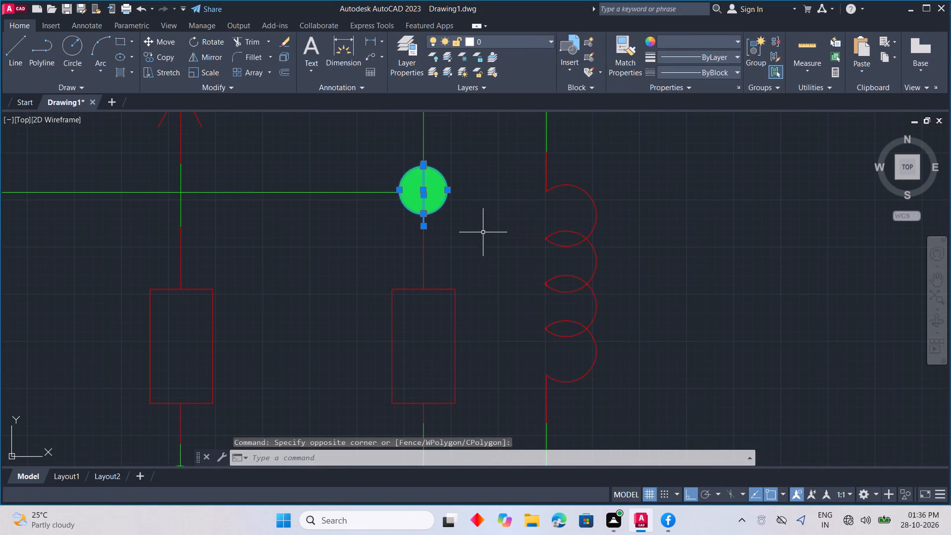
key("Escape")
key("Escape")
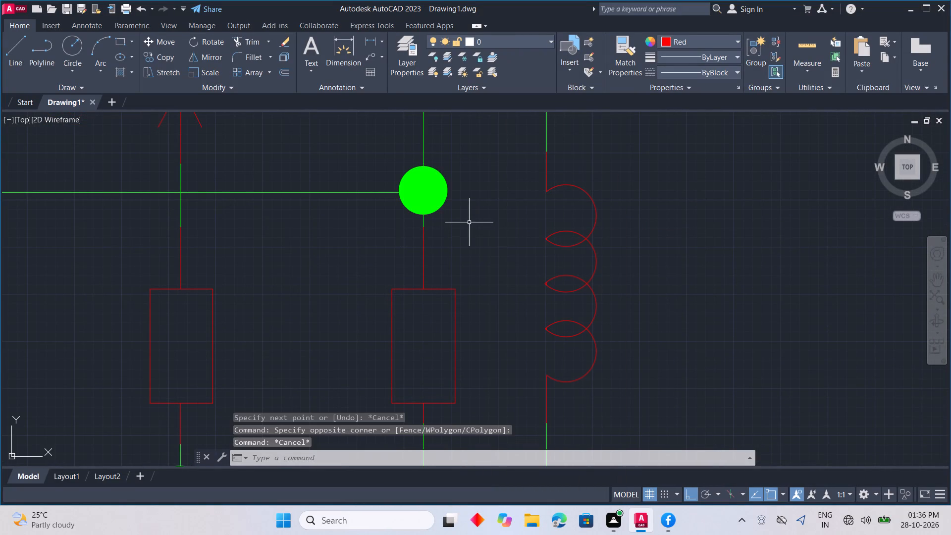
Copy the green junction dot above the second branch's resistor, by its centre, down to the wire junction below that resistor.
left_click(357, 144)
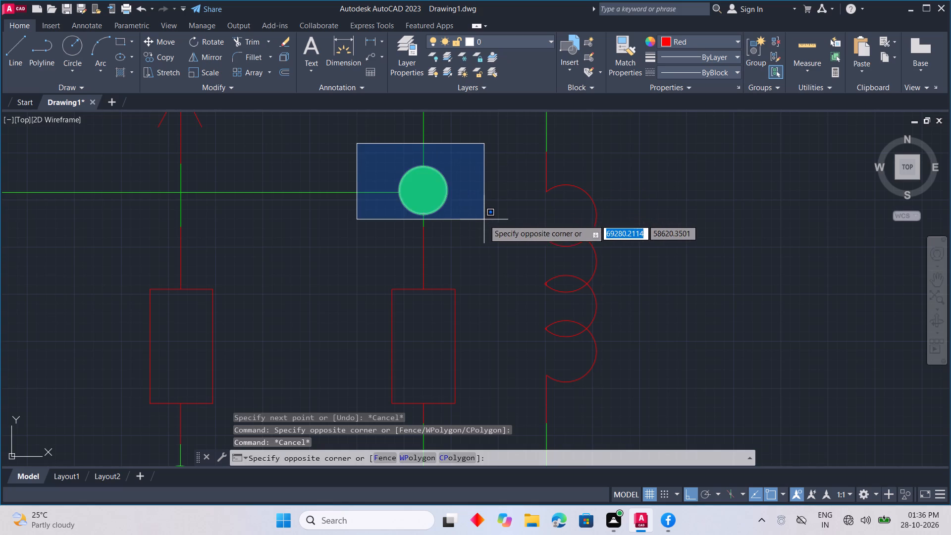
left_click(484, 219)
right_click(490, 216)
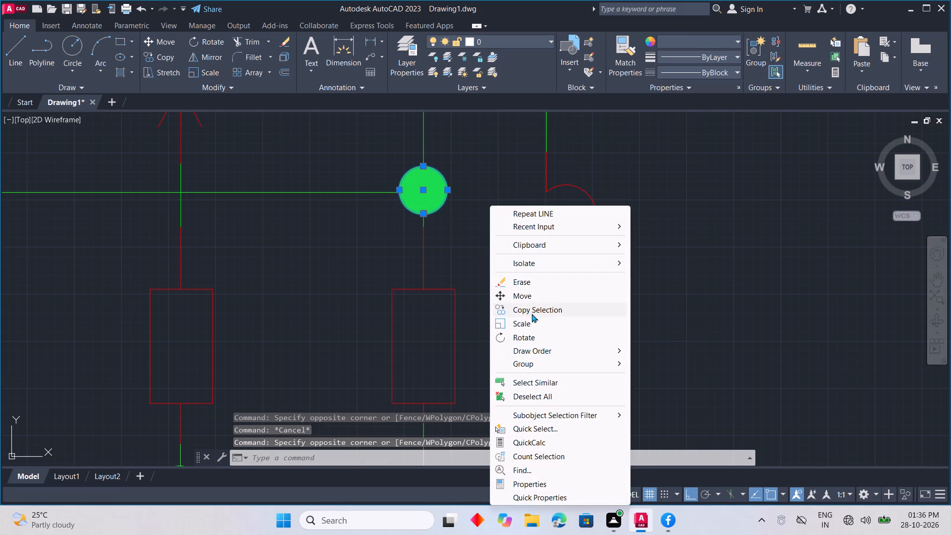
left_click_drag(531, 314, 528, 305)
left_click(424, 189)
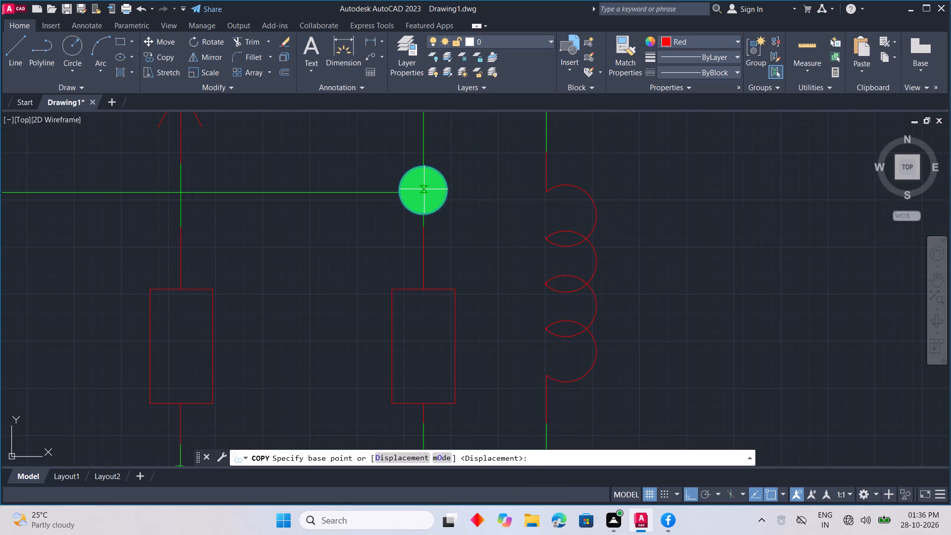
scroll(468, 414, "down", 1)
middle_click_drag(468, 414, 525, 140)
scroll(520, 187, "up", 3)
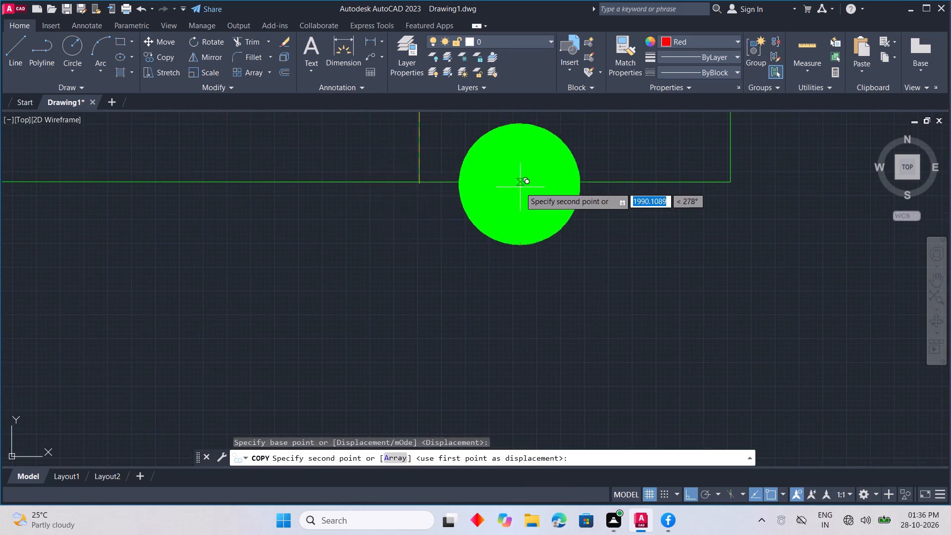
left_click(510, 178)
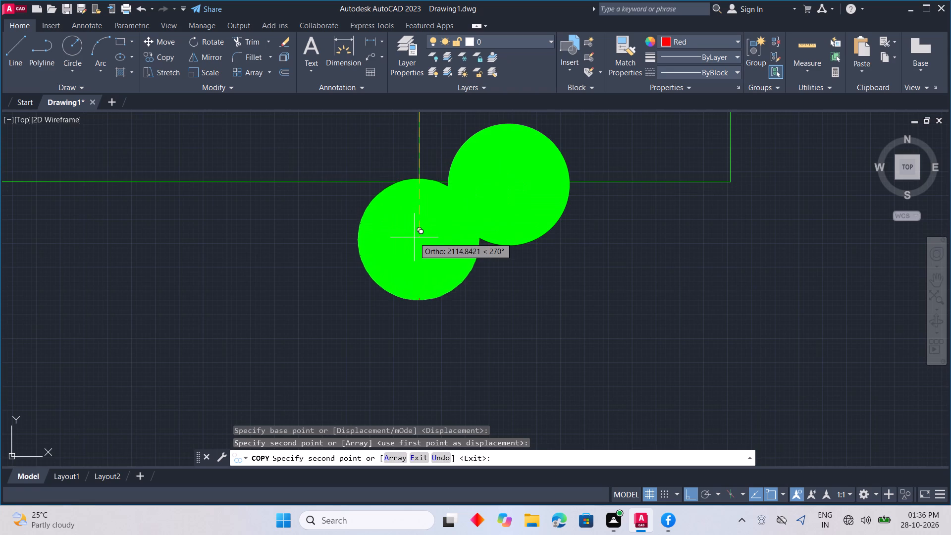
key("ctrl+z")
middle_click_drag(464, 341, 469, 319)
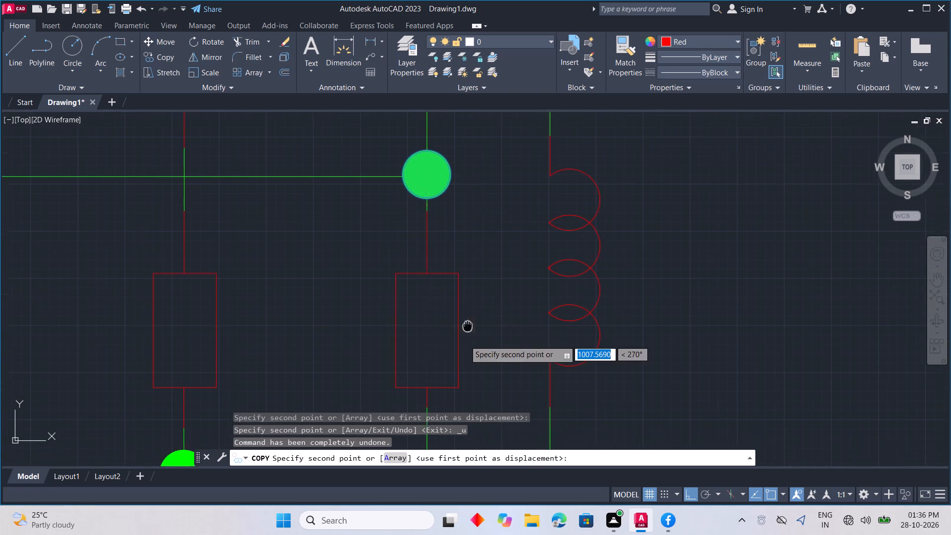
middle_click_drag(469, 319, 518, 95)
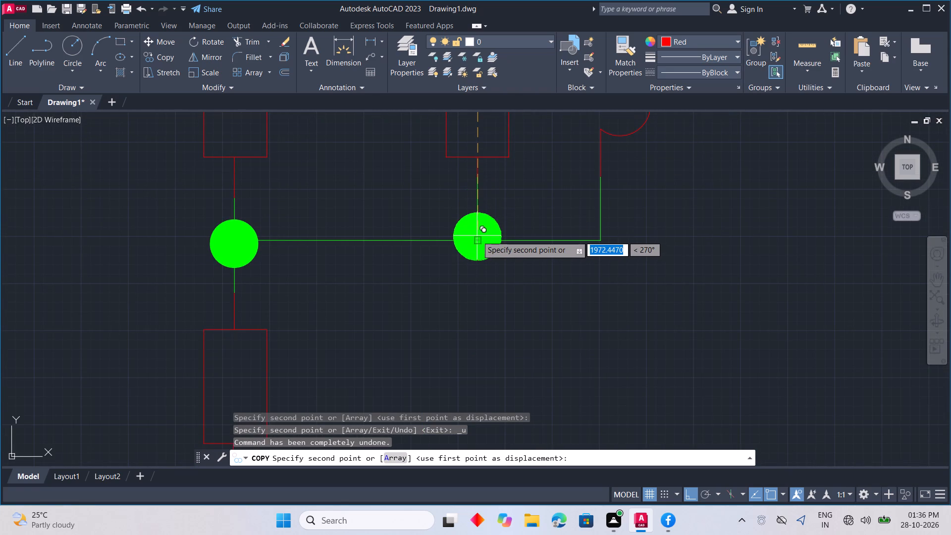
left_click(477, 239)
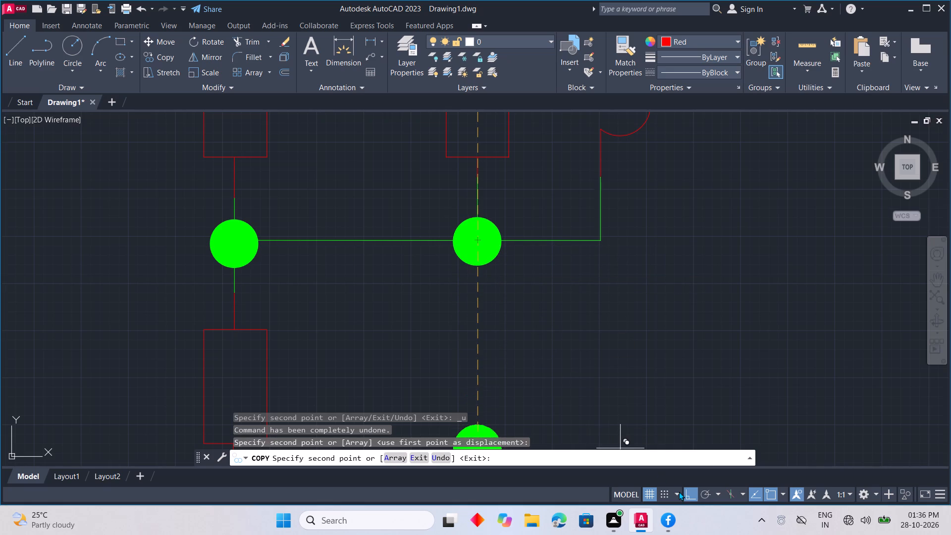
With ortho off, place another dot copy on the horizontal wire, between the two branches and close to the second branch's lower junction.
left_click_drag(687, 493, 679, 486)
scroll(426, 246, "up", 2)
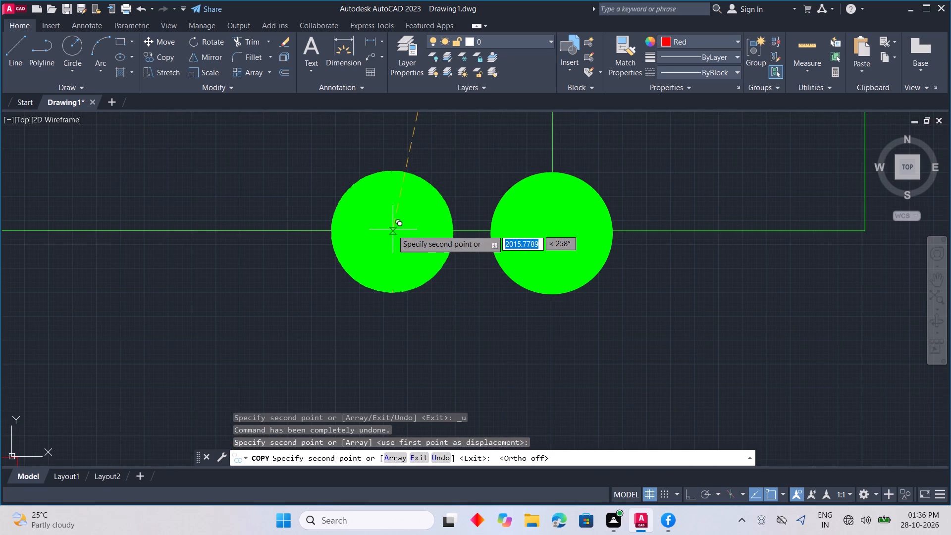
left_click(392, 230)
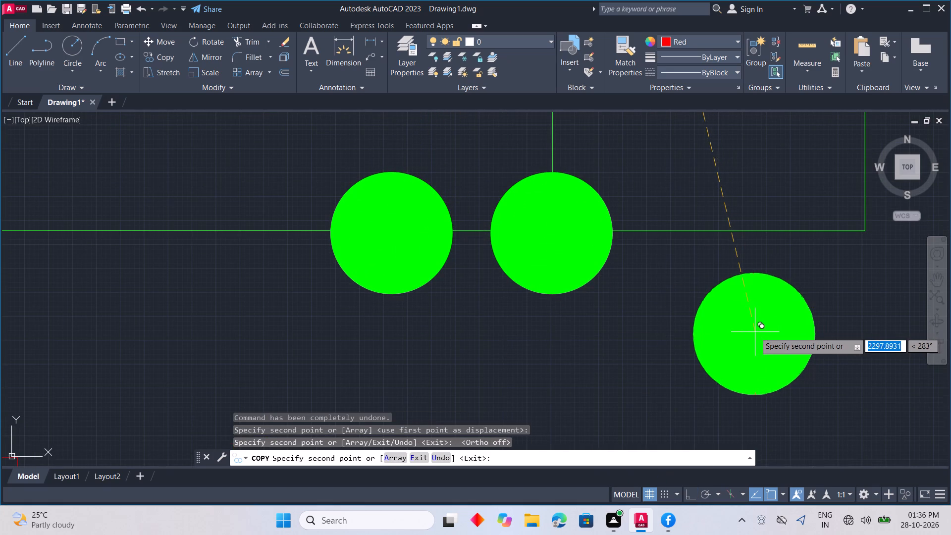
key("Escape")
With ortho on, draw a narrow closed red bar 20 units wide beside the coil's outer side, spanning the height of its loops.
scroll(689, 327, "down", 6)
middle_click_drag(679, 347, 704, 278)
scroll(704, 278, "down", 1)
middle_click(704, 283)
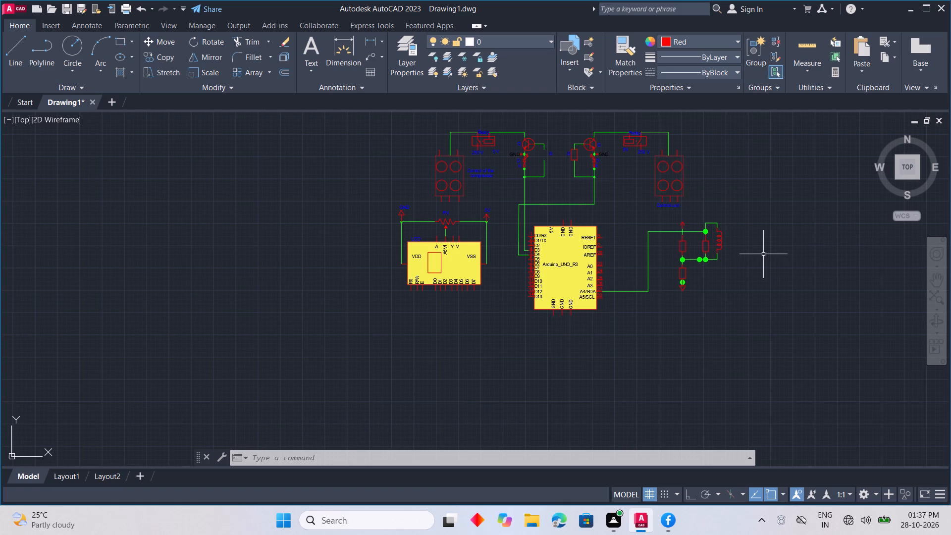
scroll(727, 242, "up", 3)
middle_click_drag(727, 240, 657, 221)
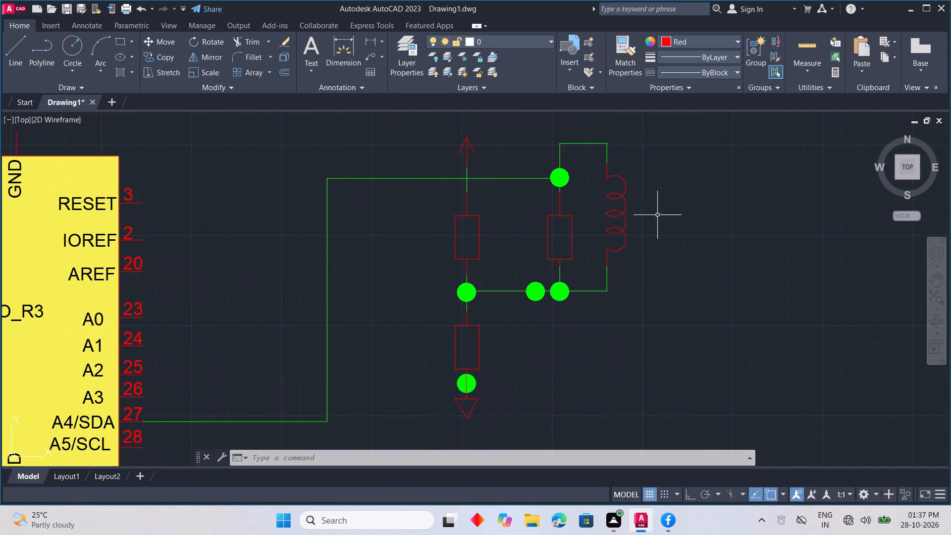
key("l")
key("space")
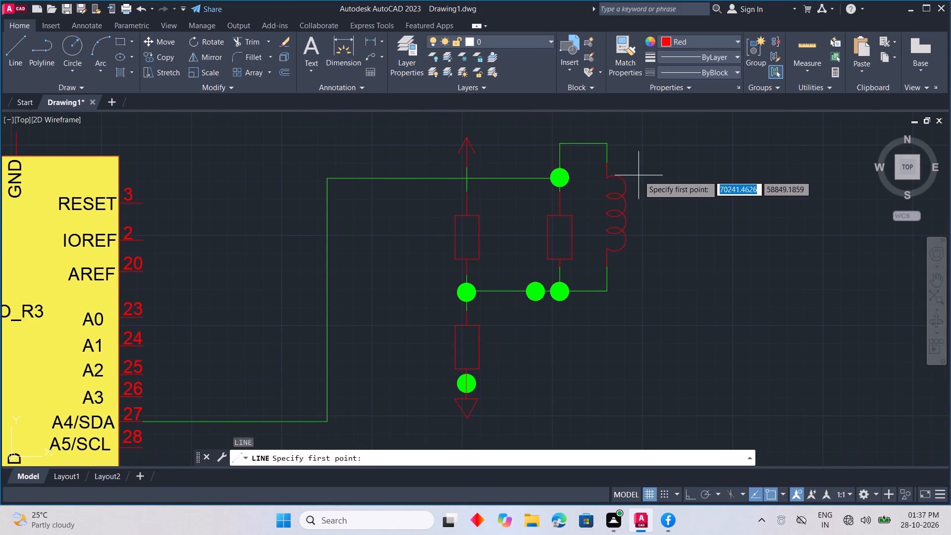
left_click(639, 174)
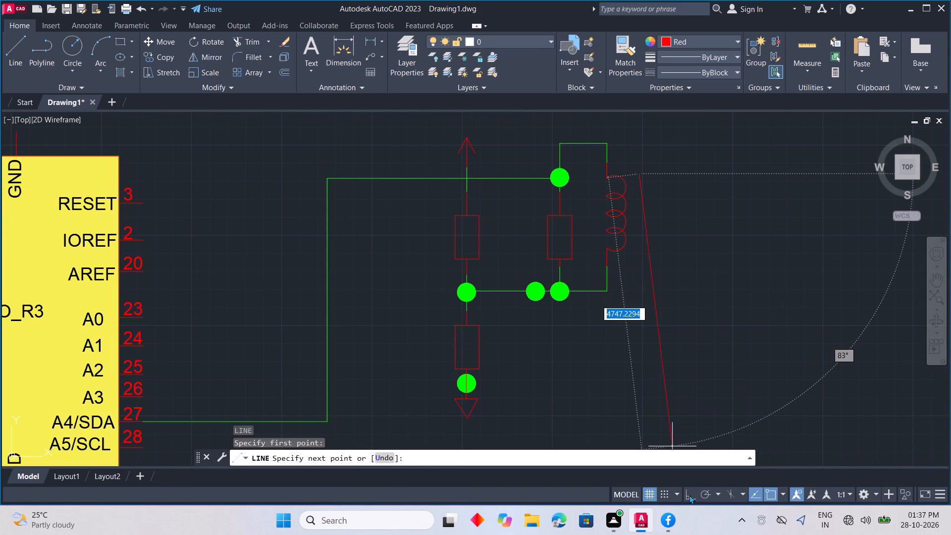
left_click(689, 495)
left_click(647, 254)
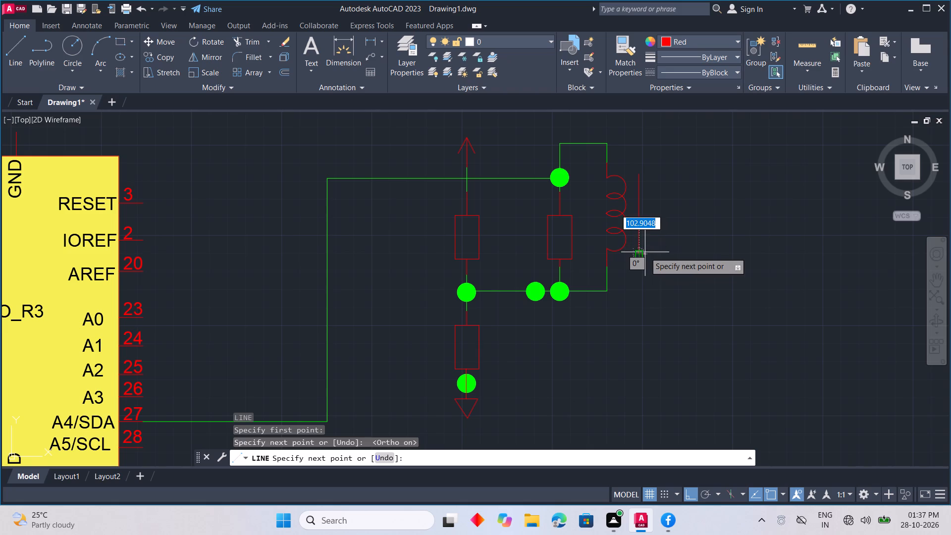
scroll(645, 252, "up", 3)
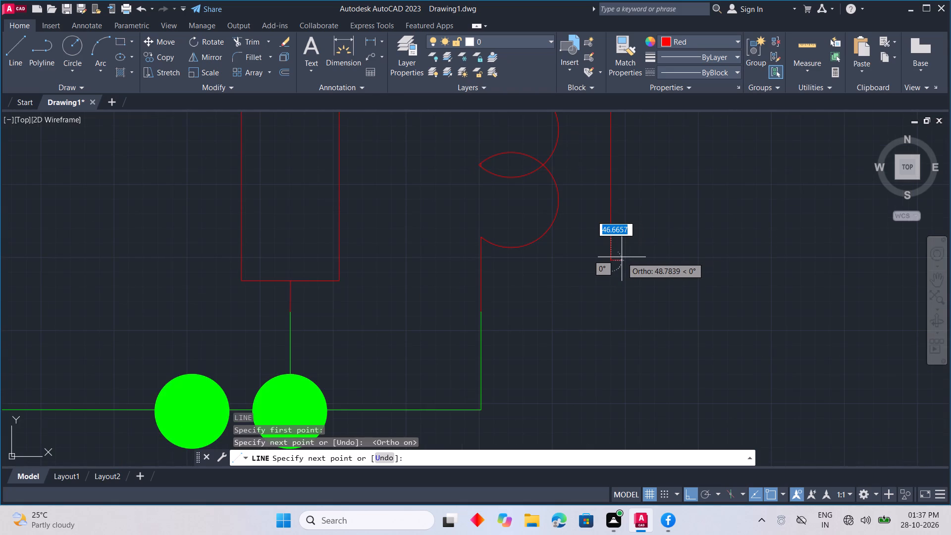
type("20")
key("Return")
middle_click_drag(651, 179, 643, 429)
scroll(651, 179, "down", 1)
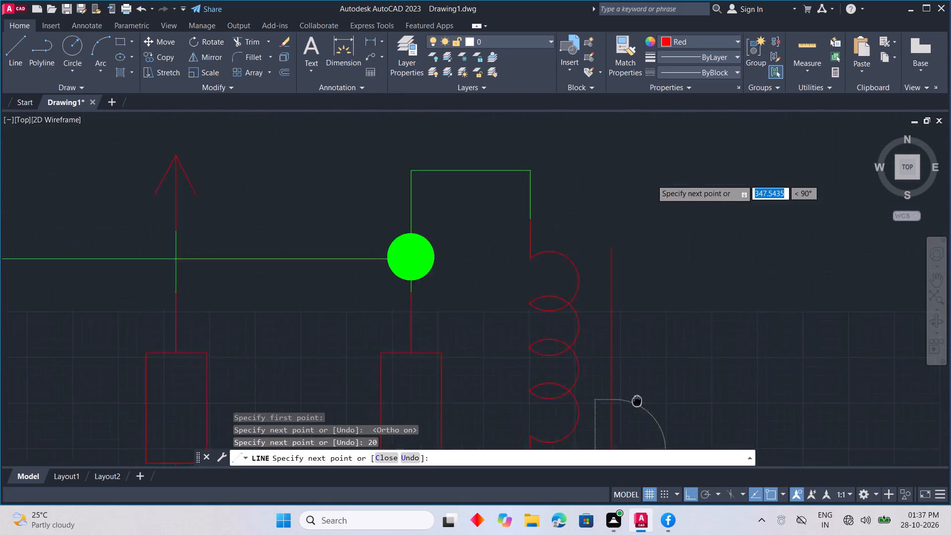
middle_click_drag(643, 429, 650, 462)
scroll(632, 311, "up", 4)
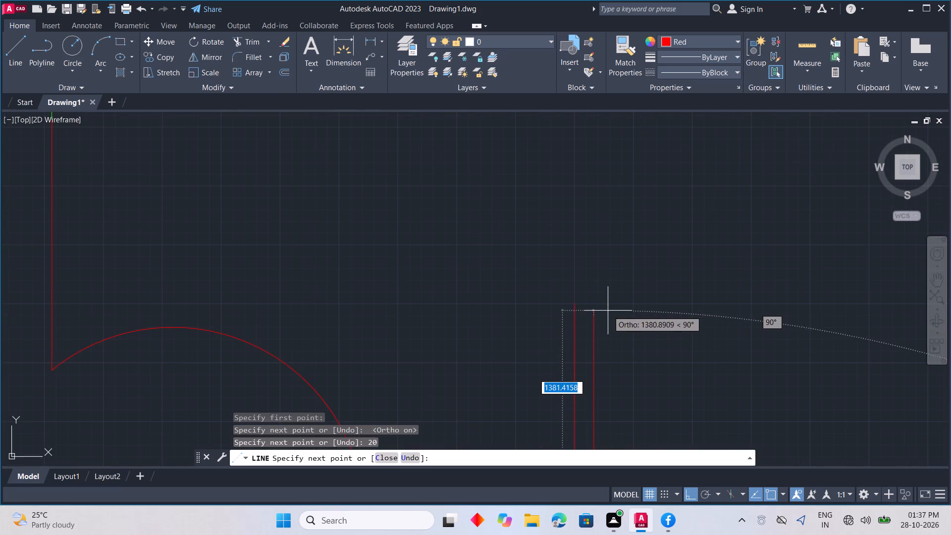
left_click(594, 305)
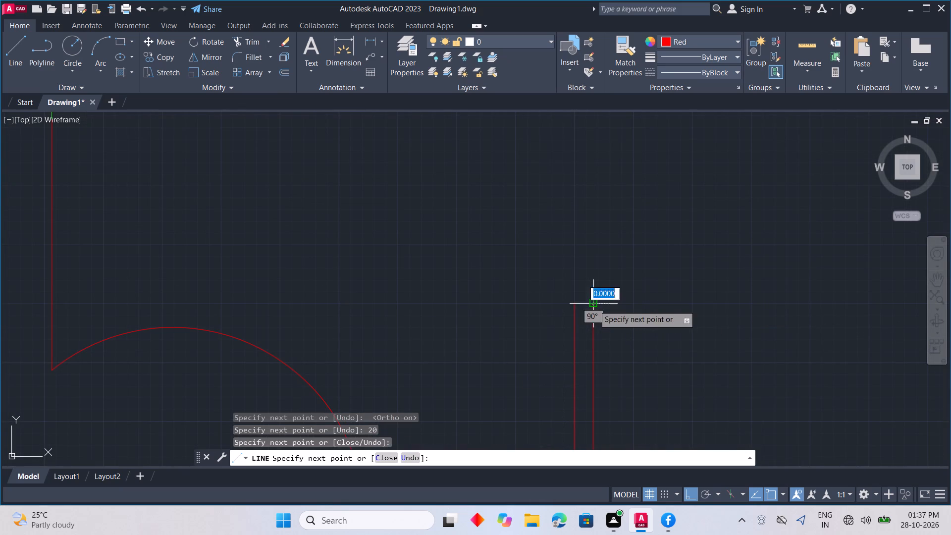
left_click(576, 308)
key("Escape")
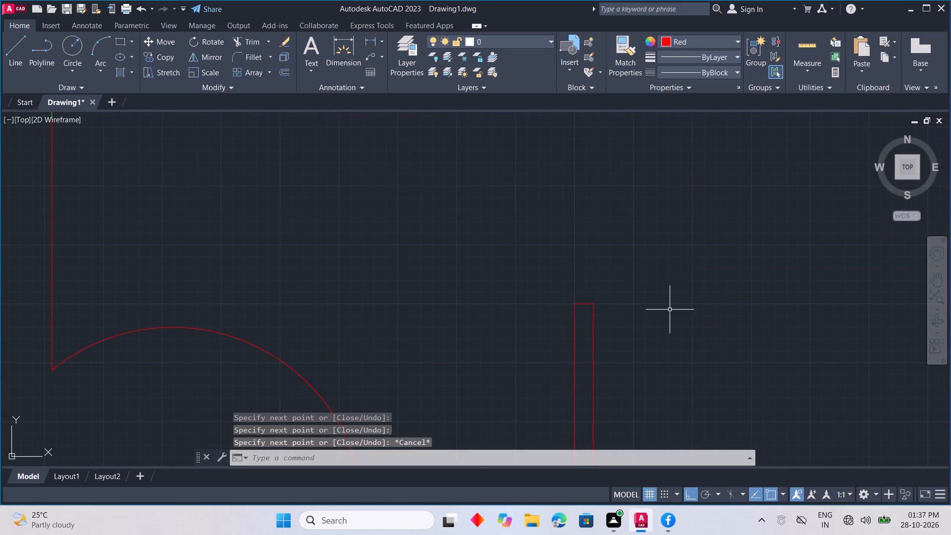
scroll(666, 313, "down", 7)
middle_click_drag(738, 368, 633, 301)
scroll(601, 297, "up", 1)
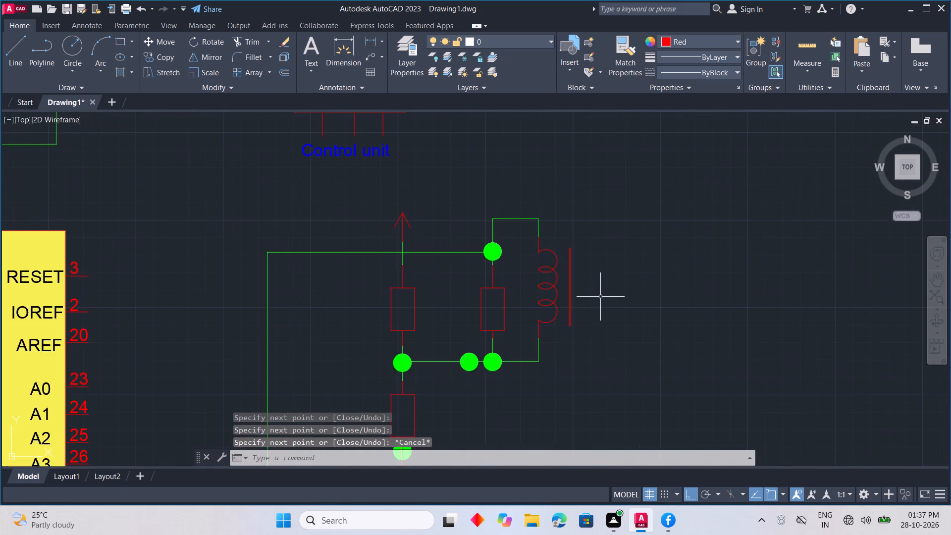
Fill the narrow core bar beside the coil with a solid hatch in red.
scroll(598, 297, "up", 2)
key("h")
key("space")
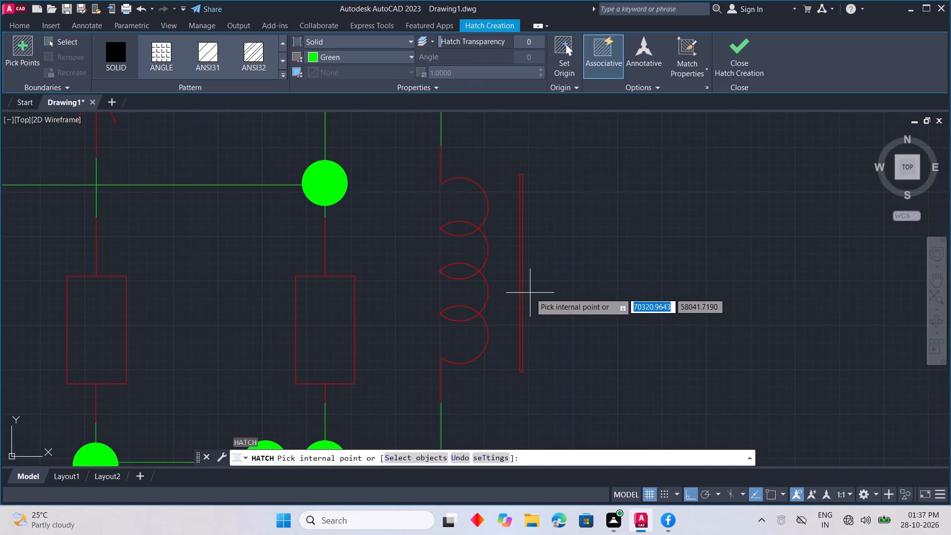
left_click(368, 57)
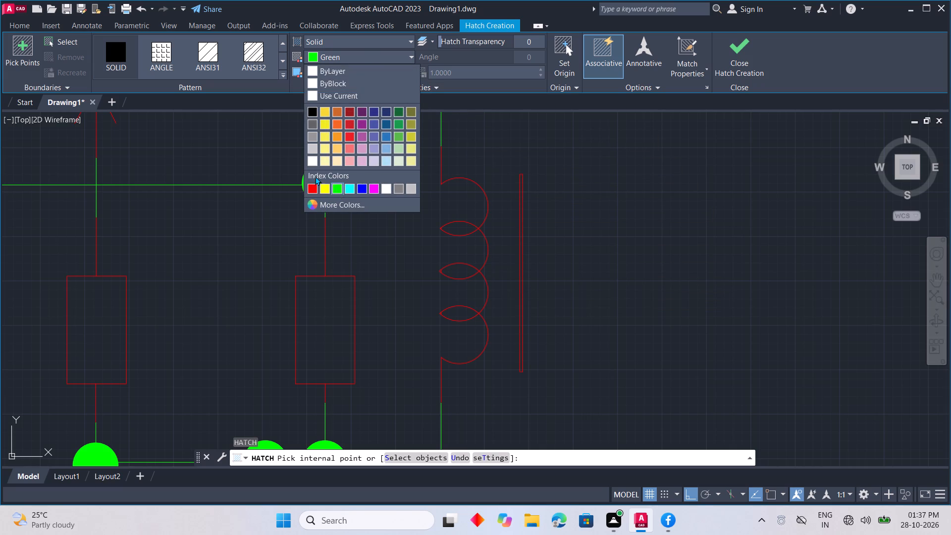
left_click(312, 192)
scroll(531, 256, "up", 2)
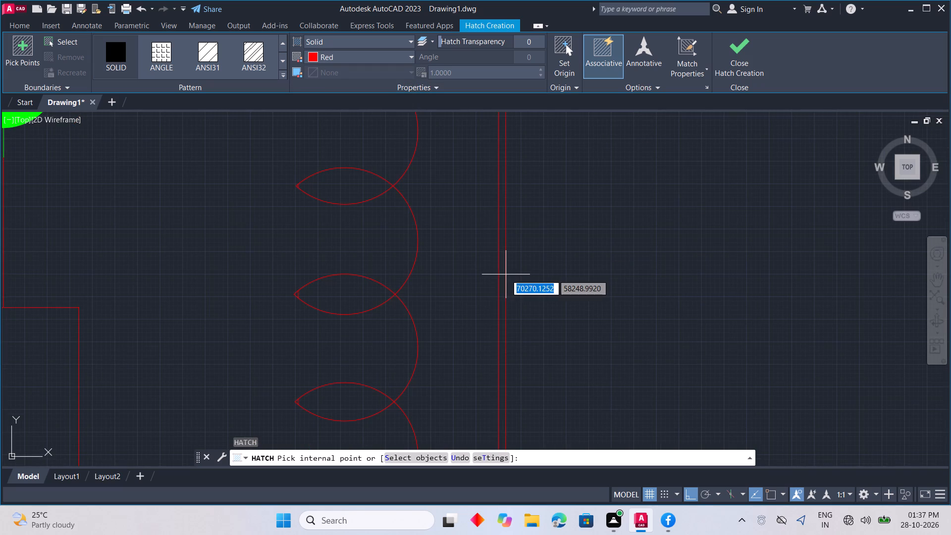
left_click(505, 274)
scroll(571, 257, "down", 1)
key("Escape")
scroll(571, 257, "down", 4)
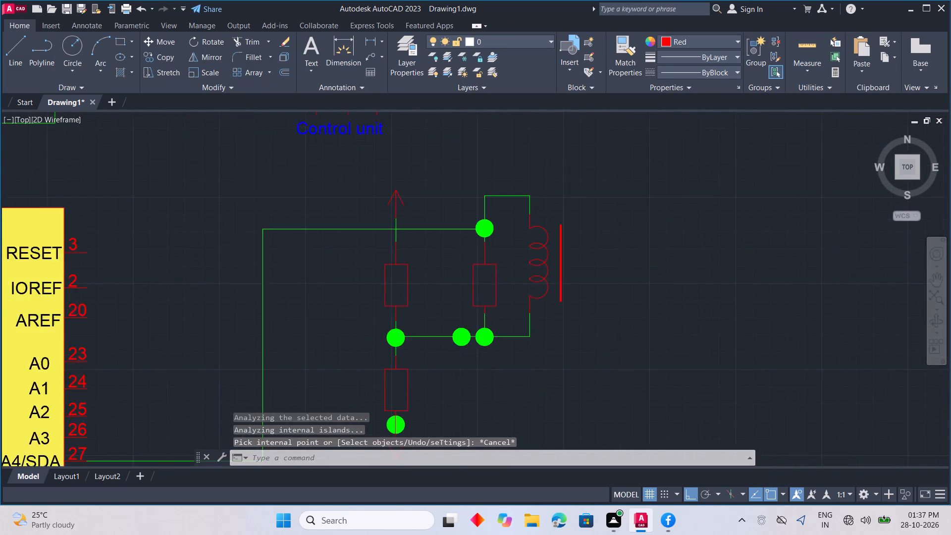
key("Escape")
Copy the filled red bar and its outline horizontally away from the coil by about 271 units.
scroll(568, 238, "up", 1)
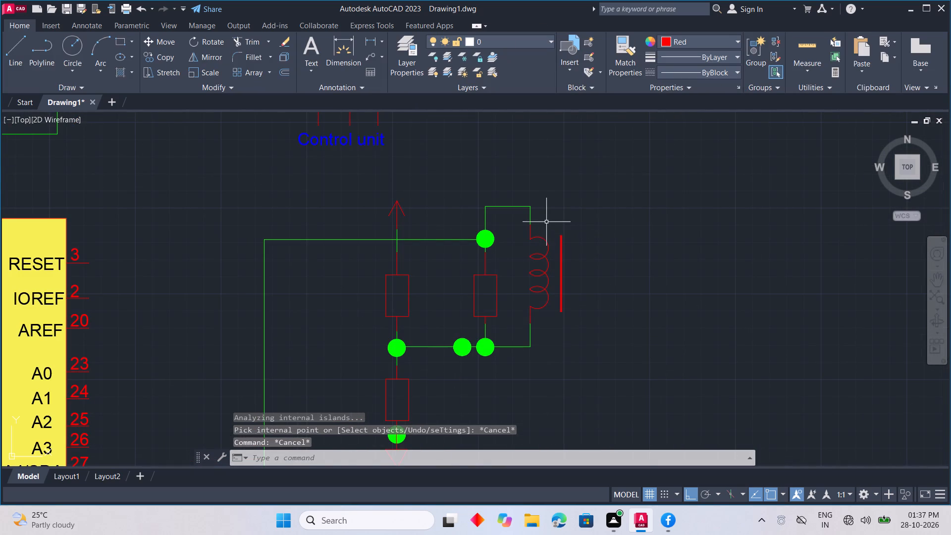
left_click(554, 225)
left_click(577, 320)
right_click(614, 310)
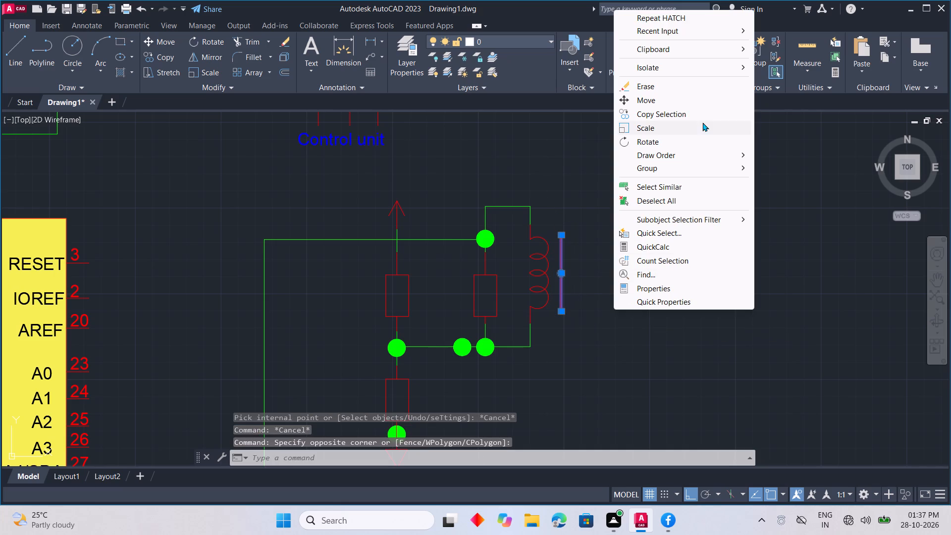
left_click_drag(691, 110, 688, 117)
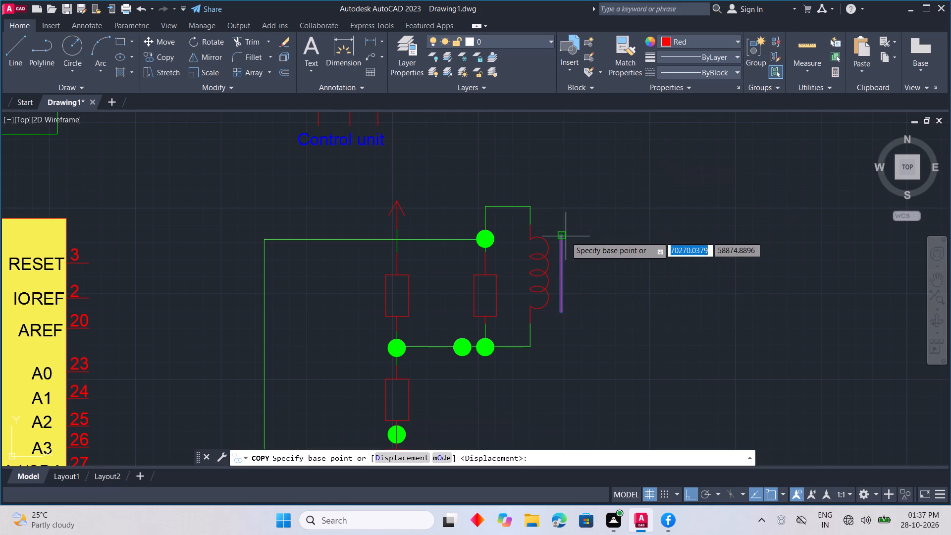
left_click(562, 236)
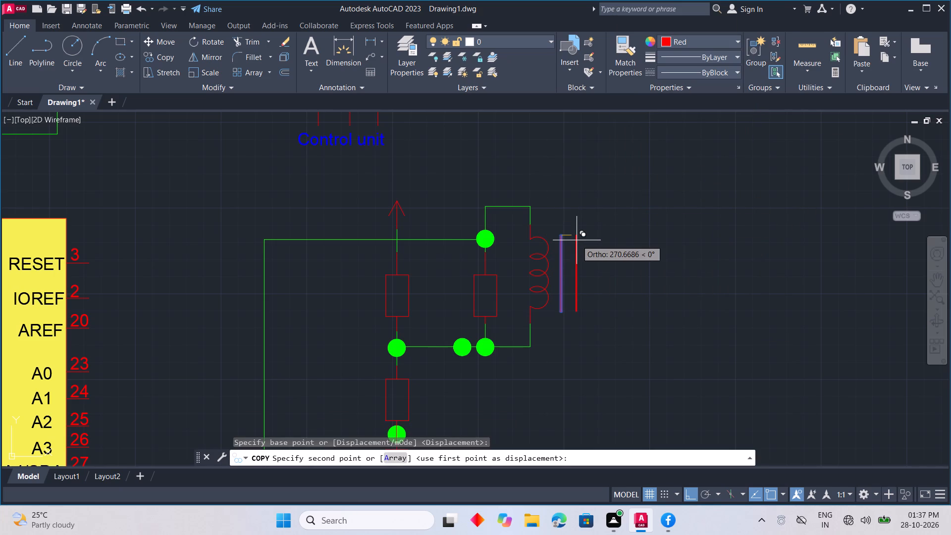
left_click(577, 240)
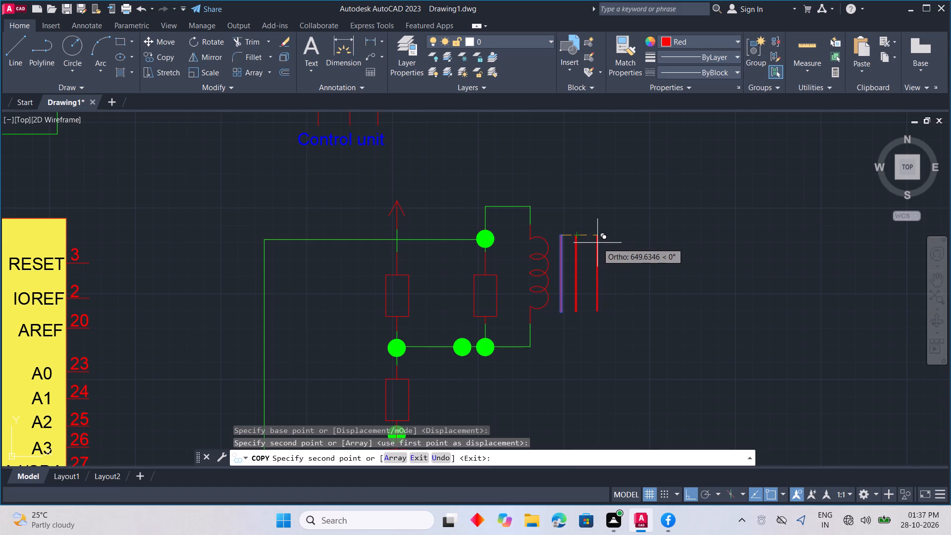
key("Escape")
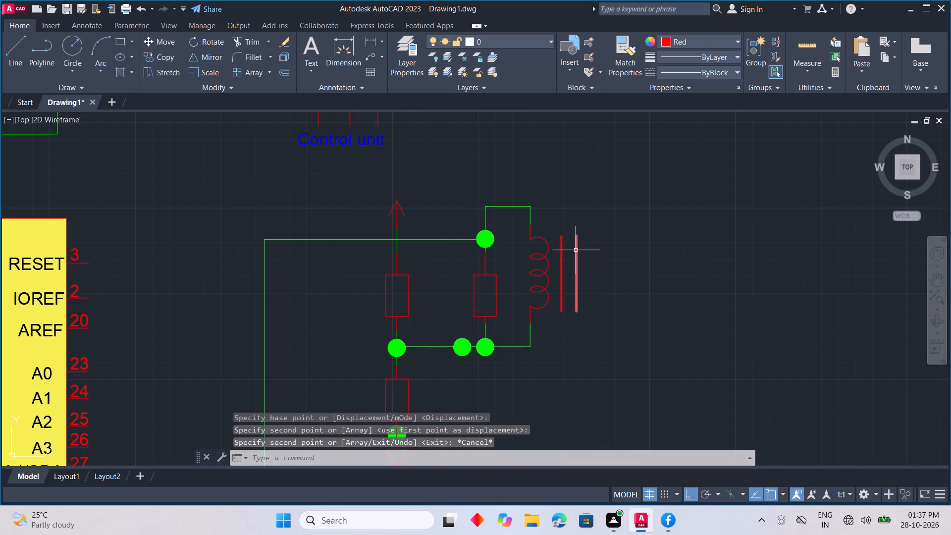
Copy the second red bar horizontally further outward as a third parallel bar, leaving a somewhat wider gap than between the first two.
middle_click_drag(612, 261, 578, 238)
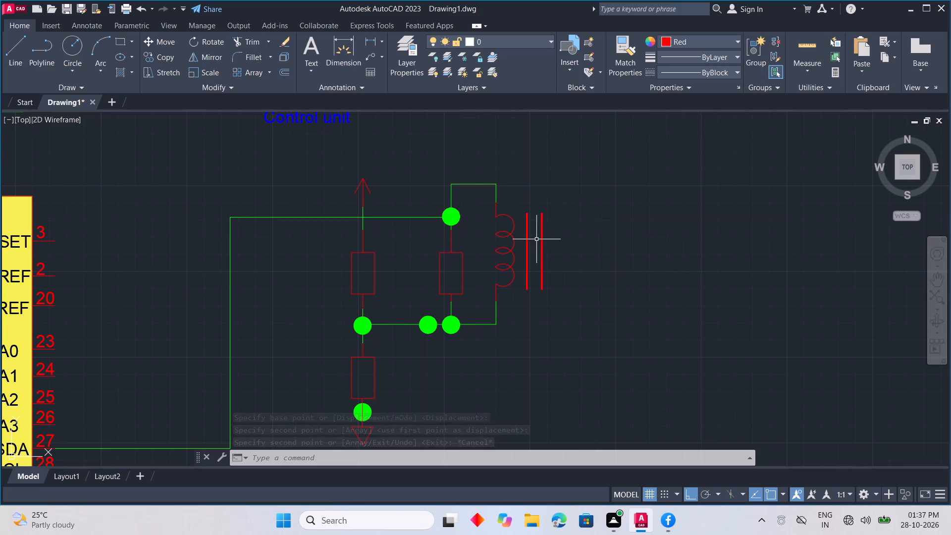
left_click(542, 241)
right_click(594, 249)
key("Escape")
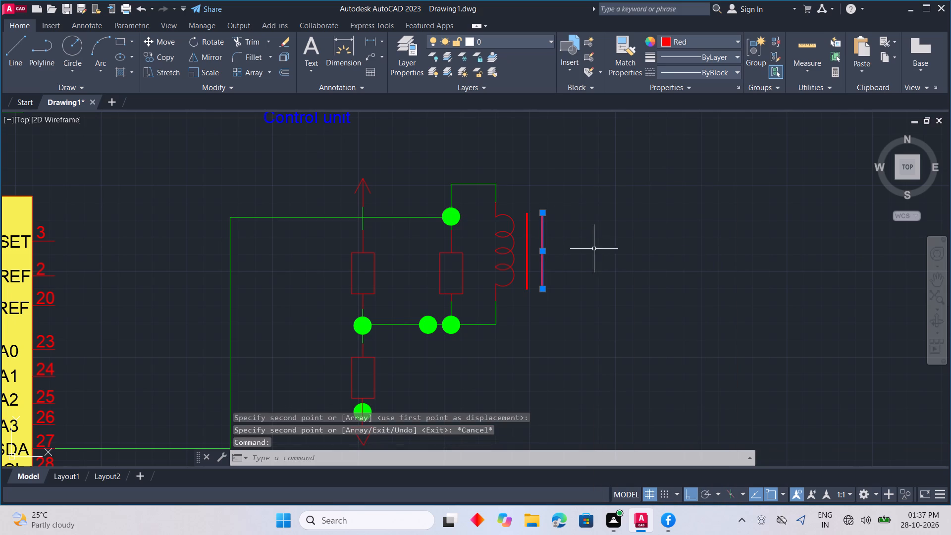
key("Escape")
left_click(534, 206)
left_click(564, 291)
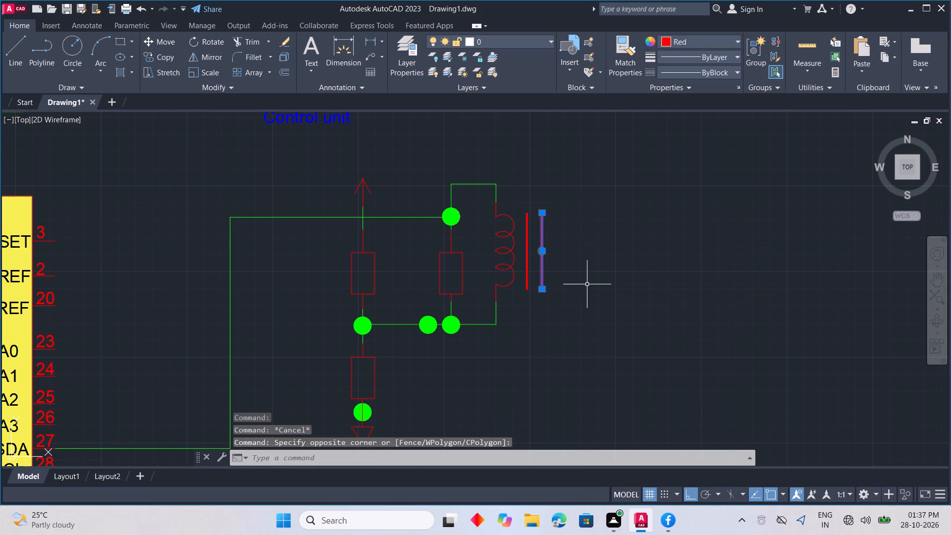
right_click(588, 283)
left_click_drag(647, 307, 642, 303)
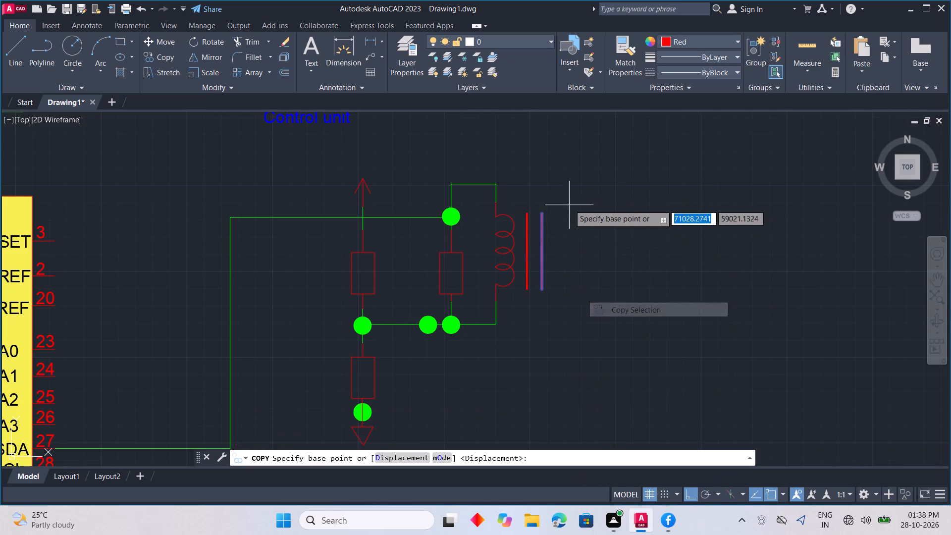
left_click(541, 212)
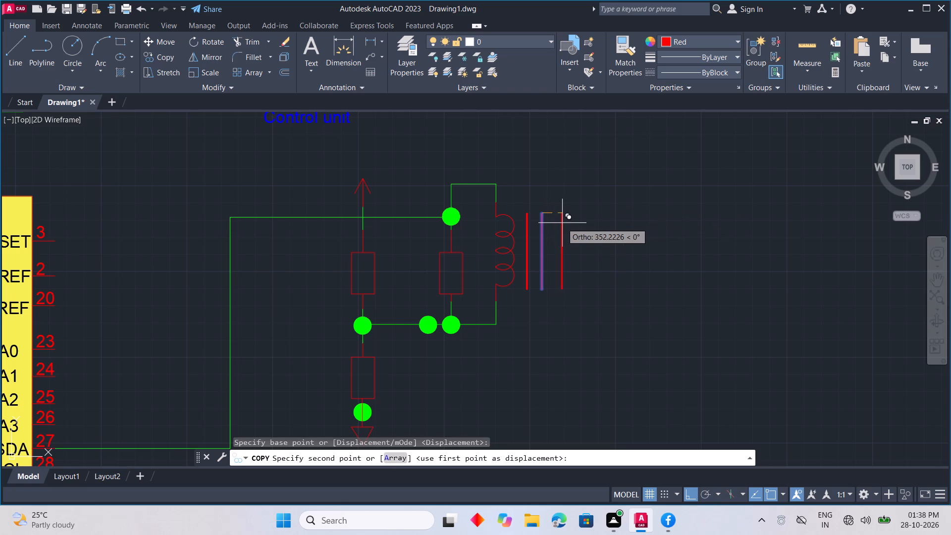
left_click(564, 224)
key("Escape")
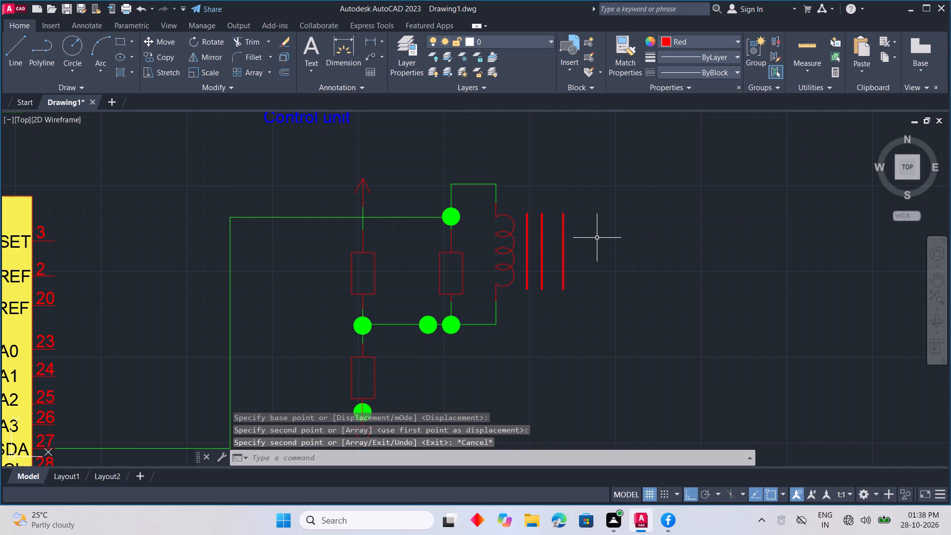
Draw a red circle of radius about 249 units centred on the outermost bar, near its mid-height.
type("C")
key("space")
scroll(551, 254, "up", 3)
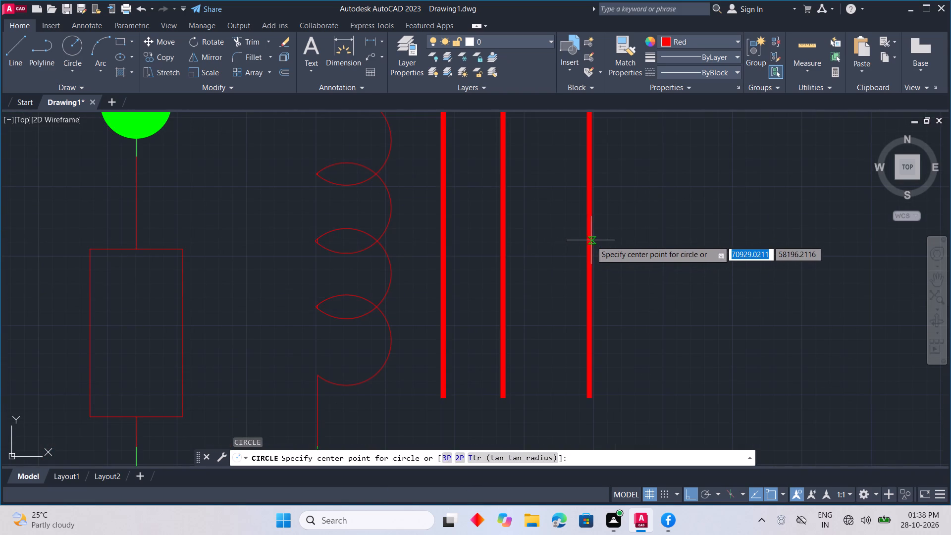
left_click(591, 225)
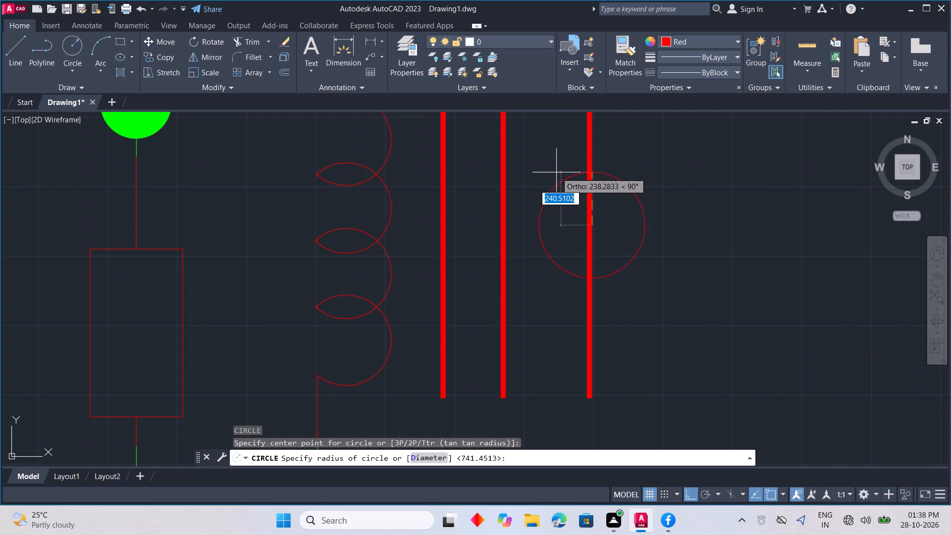
left_click(555, 170)
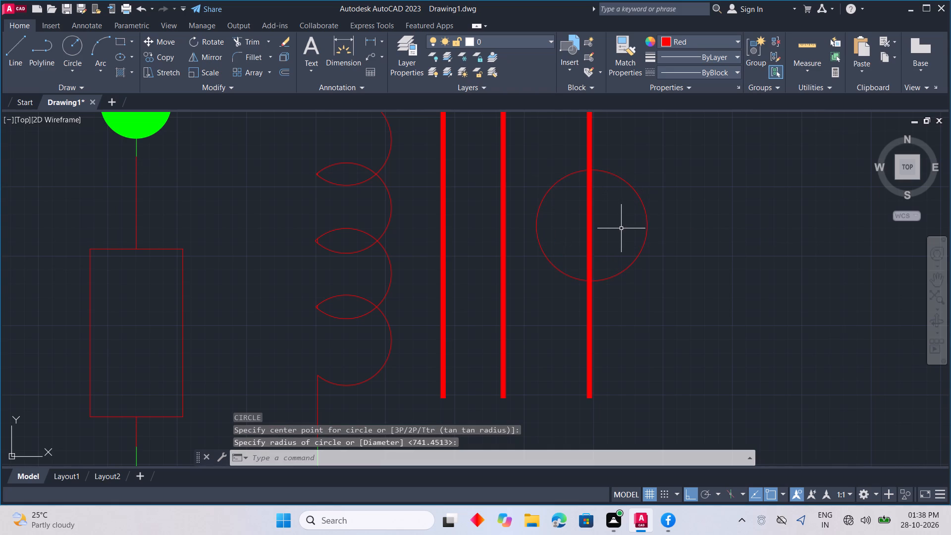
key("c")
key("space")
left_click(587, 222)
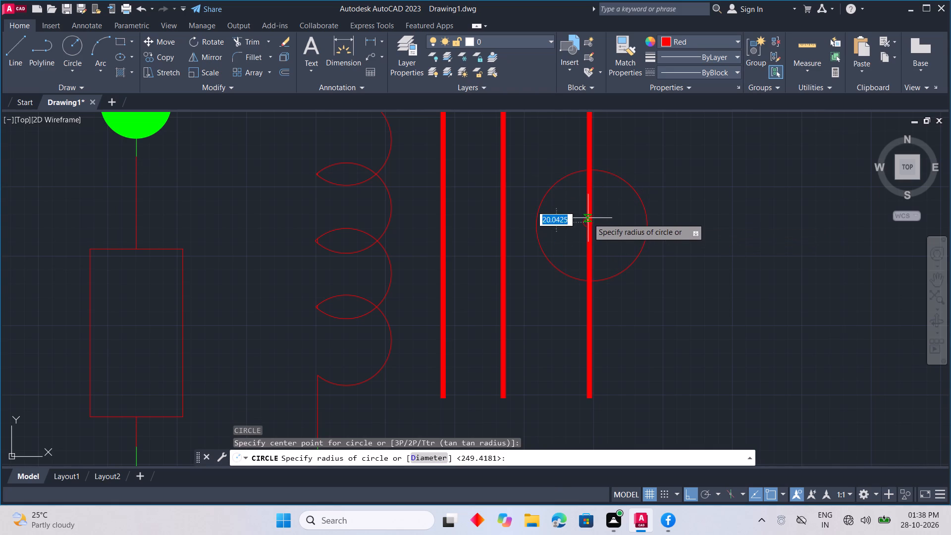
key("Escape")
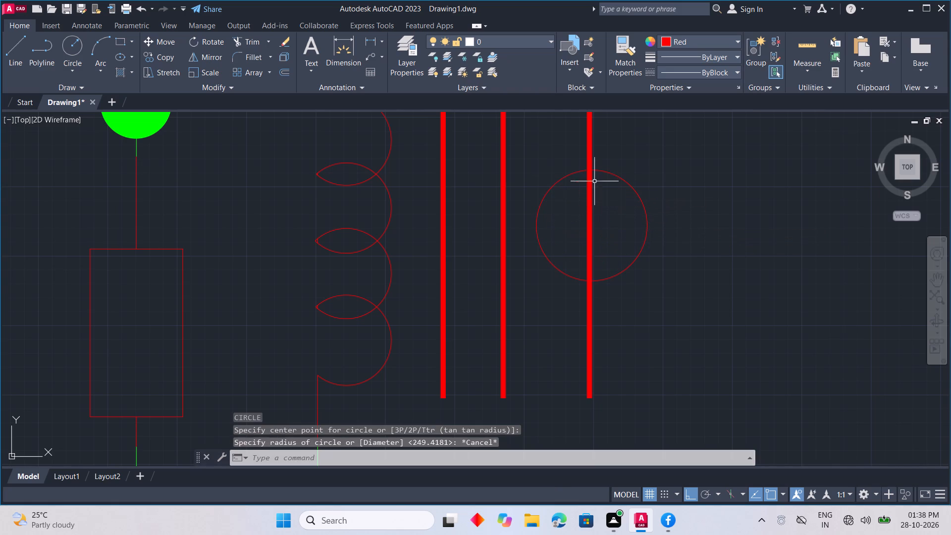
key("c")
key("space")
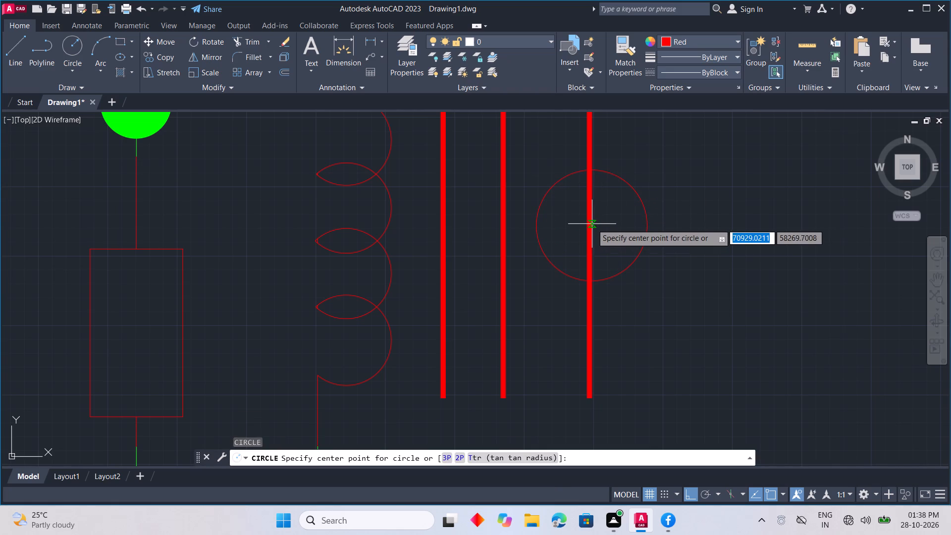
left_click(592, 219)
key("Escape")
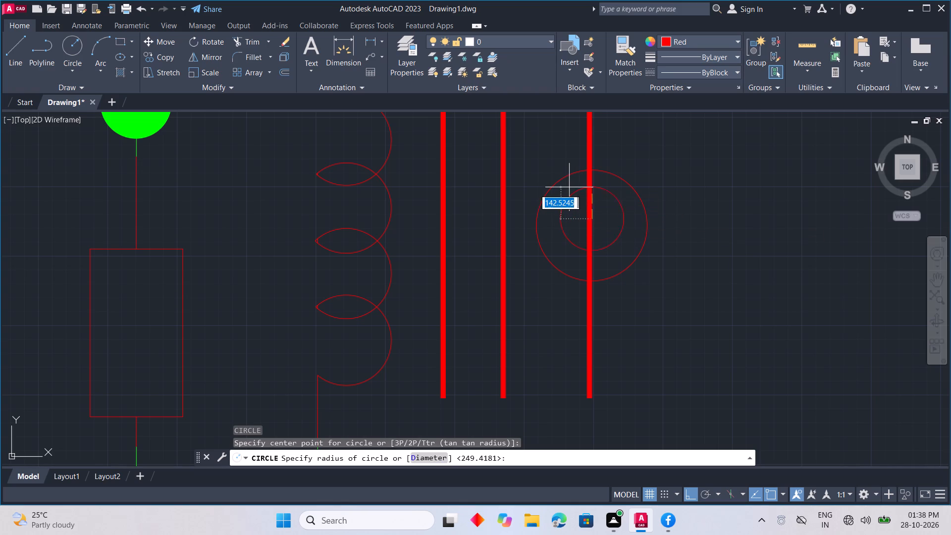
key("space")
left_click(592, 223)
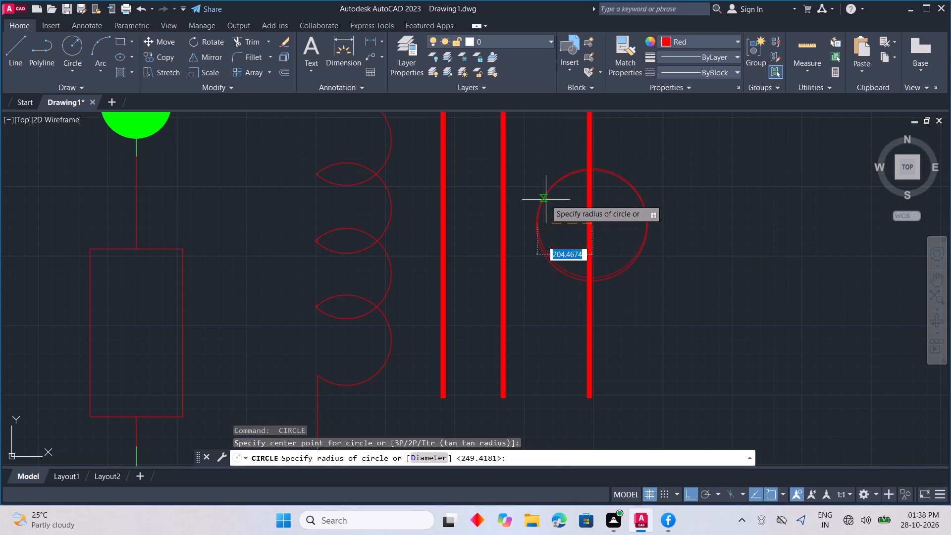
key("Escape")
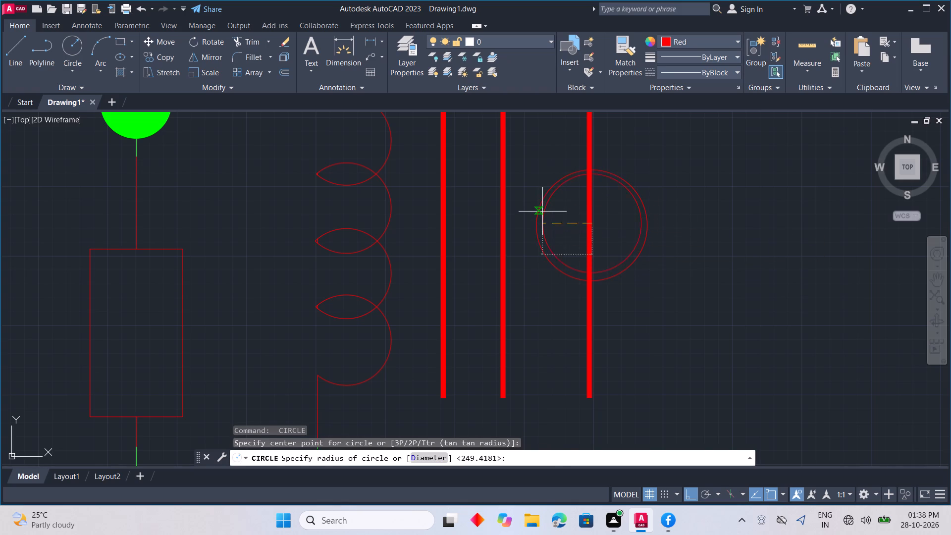
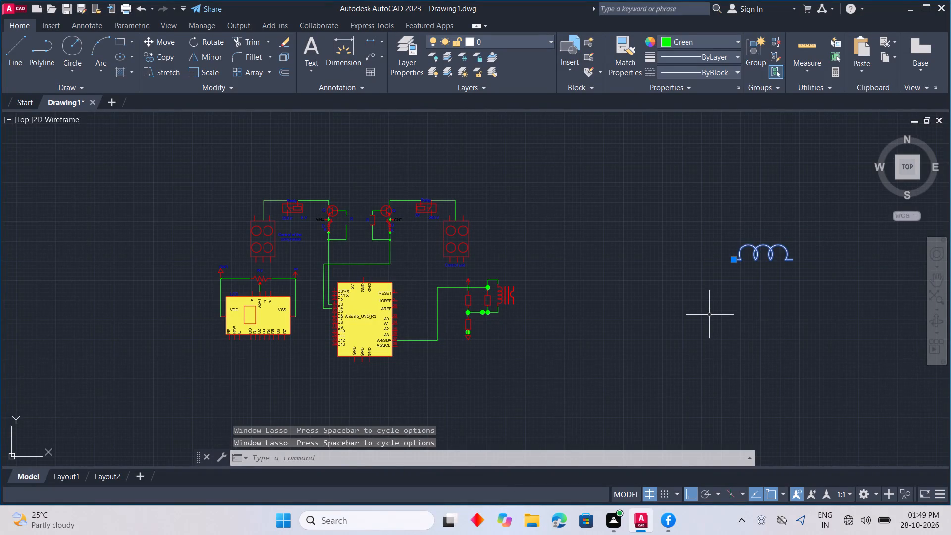
Erase the selected spare coil lying far away from the circuit.
key("Delete")
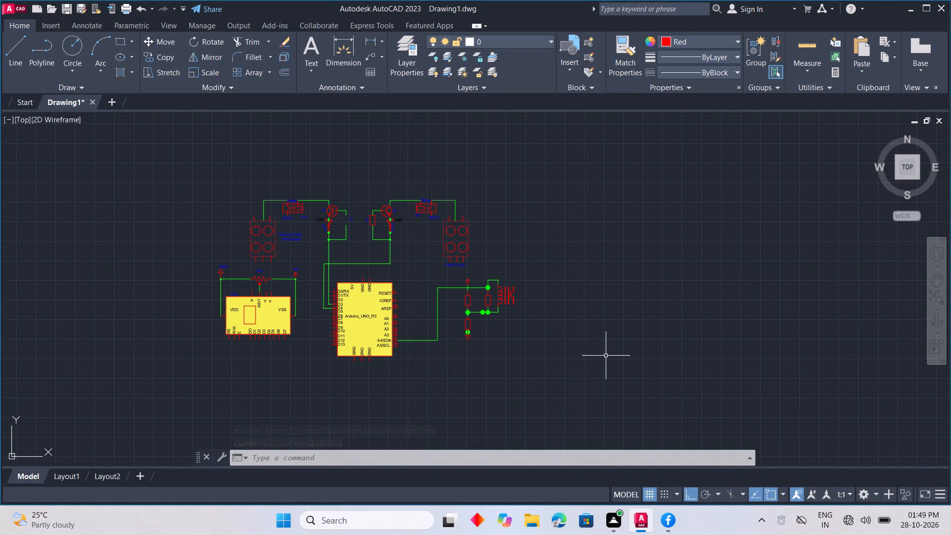
Copy the two straight red core bars beside the coil horizontally outward, beyond the bar with the half-circle bulge.
middle_click_drag(500, 360, 557, 347)
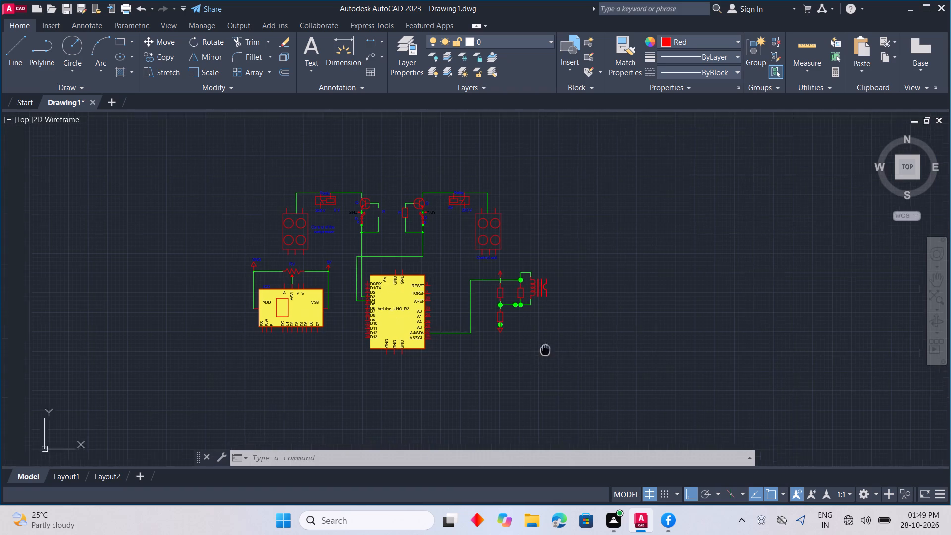
middle_click_drag(557, 347, 564, 343)
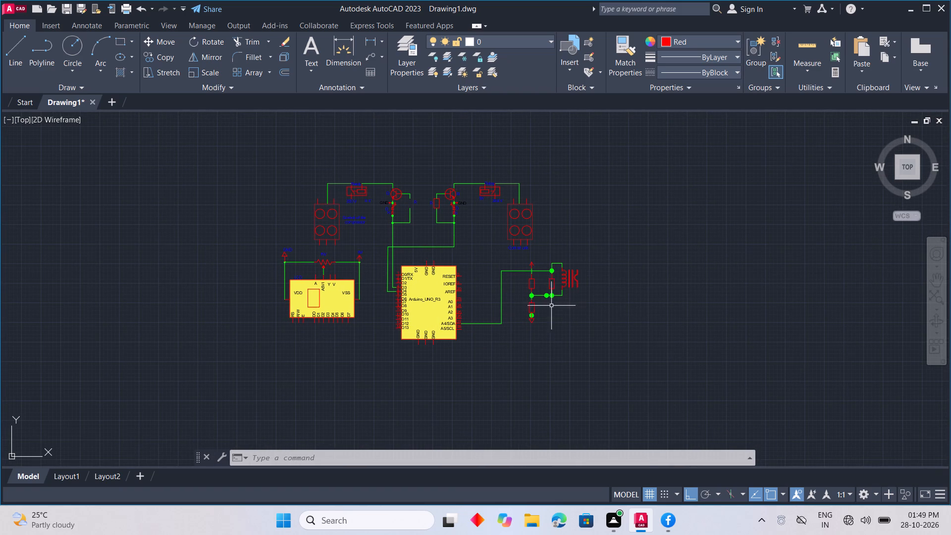
scroll(531, 309, "up", 2)
scroll(578, 308, "up", 2)
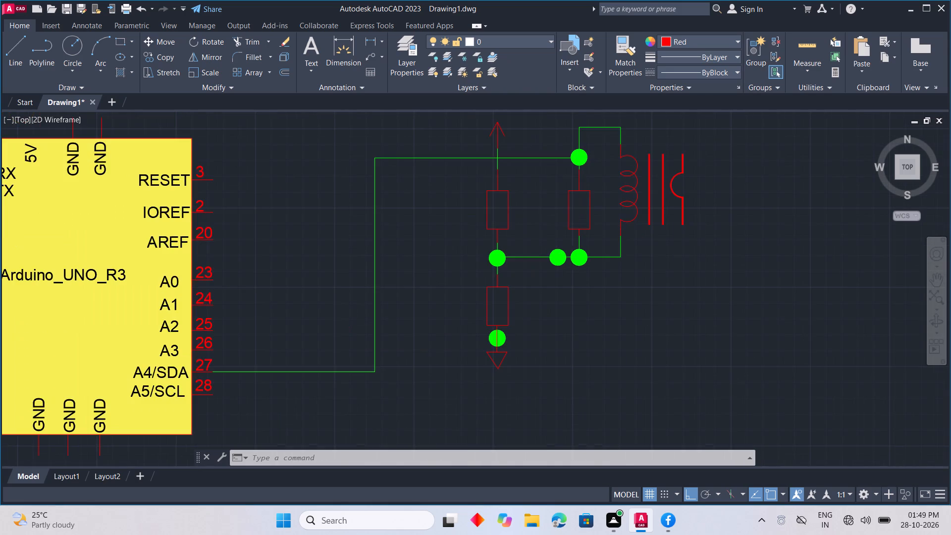
scroll(578, 308, "down", 2)
middle_click_drag(584, 307, 592, 370)
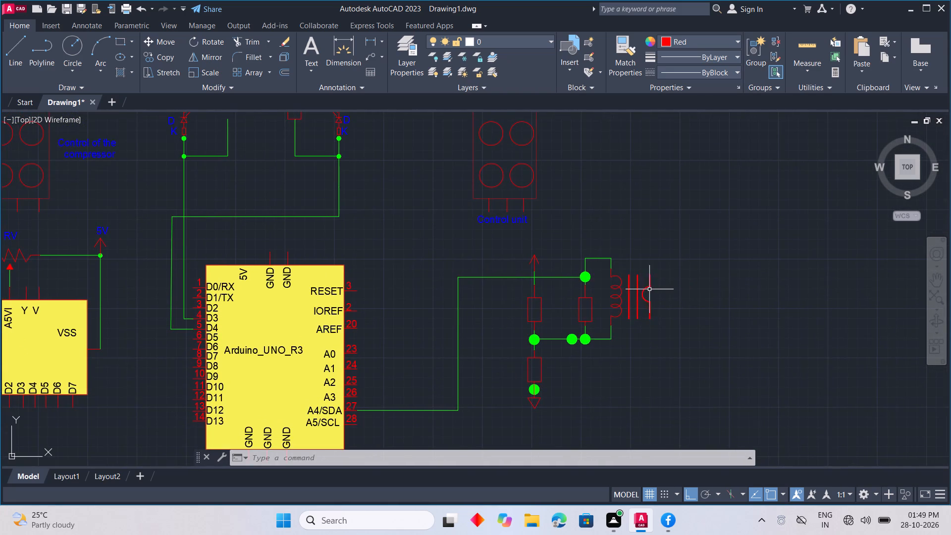
scroll(646, 289, "up", 2)
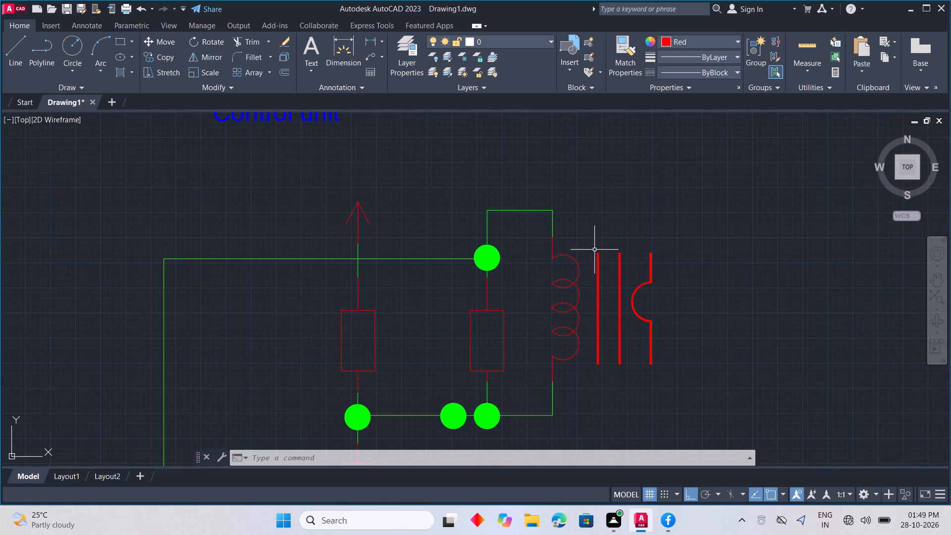
left_click(586, 246)
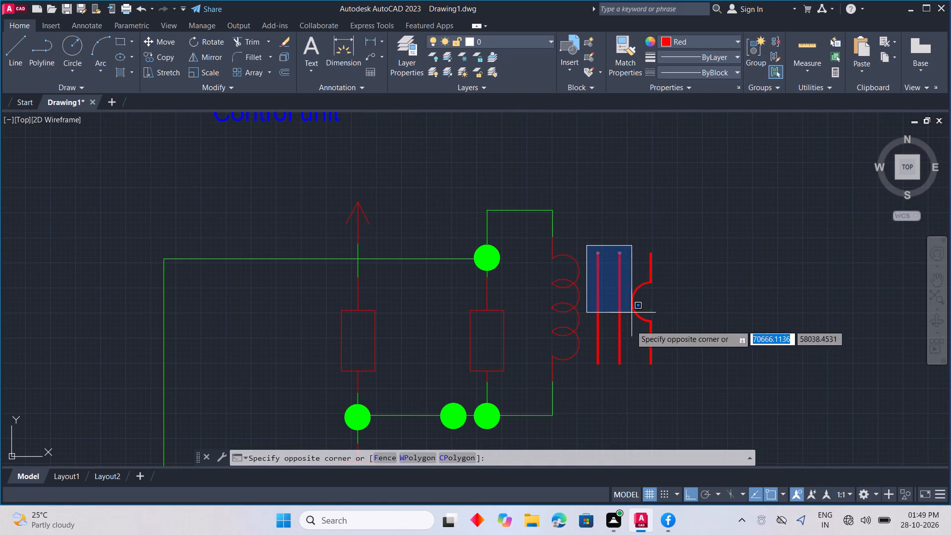
left_click(630, 391)
right_click(696, 360)
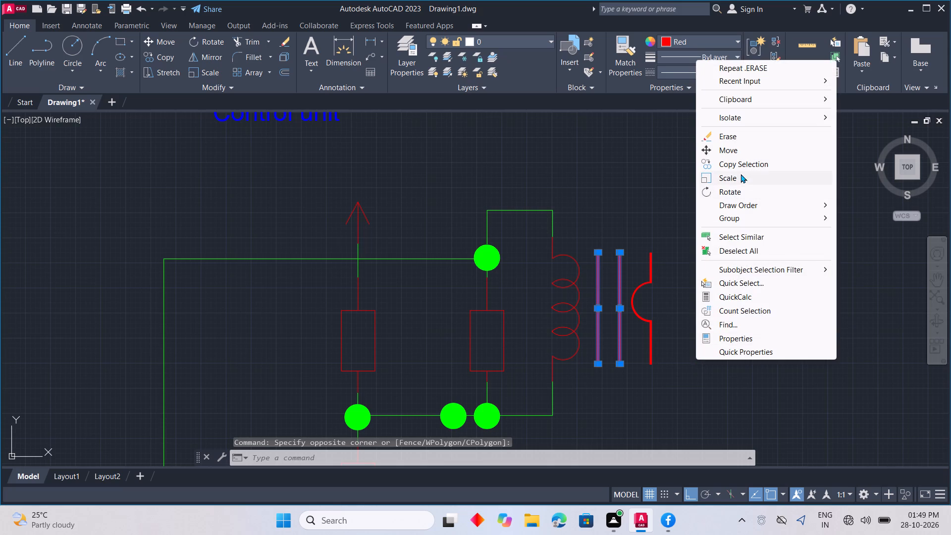
left_click(740, 162)
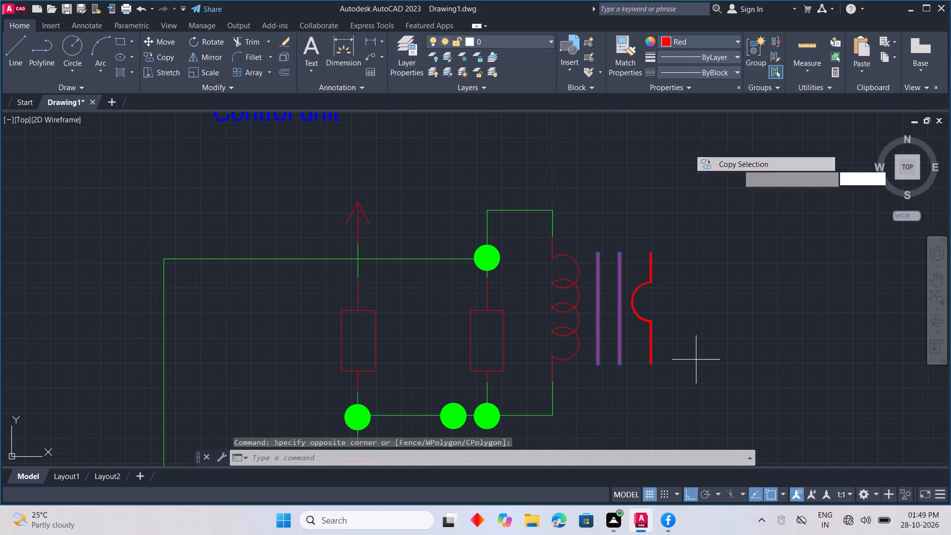
left_click(615, 252)
left_click(742, 280)
key("i")
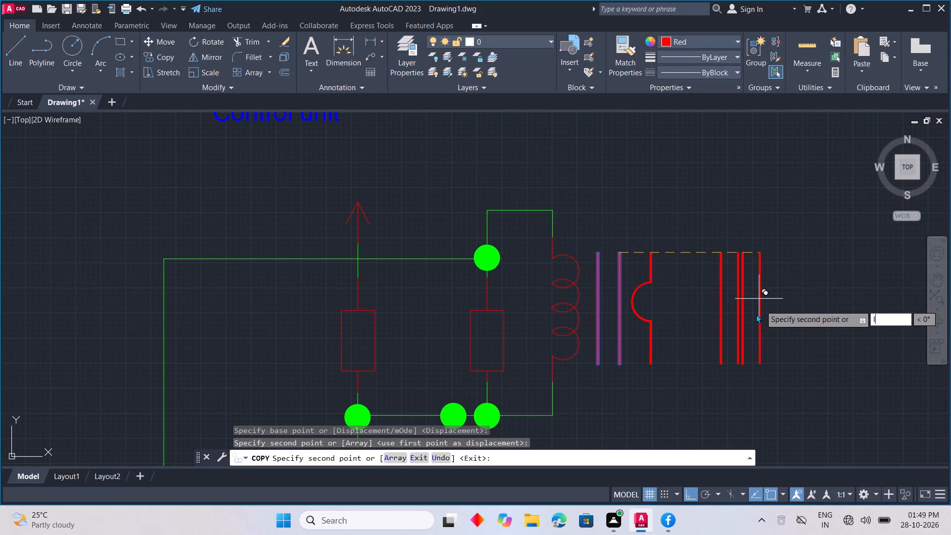
key("Escape")
Scale the copied pair of bars down to about three-quarters size from the lower end of the outer bar.
left_click_drag(689, 225, 752, 249)
left_click(820, 423)
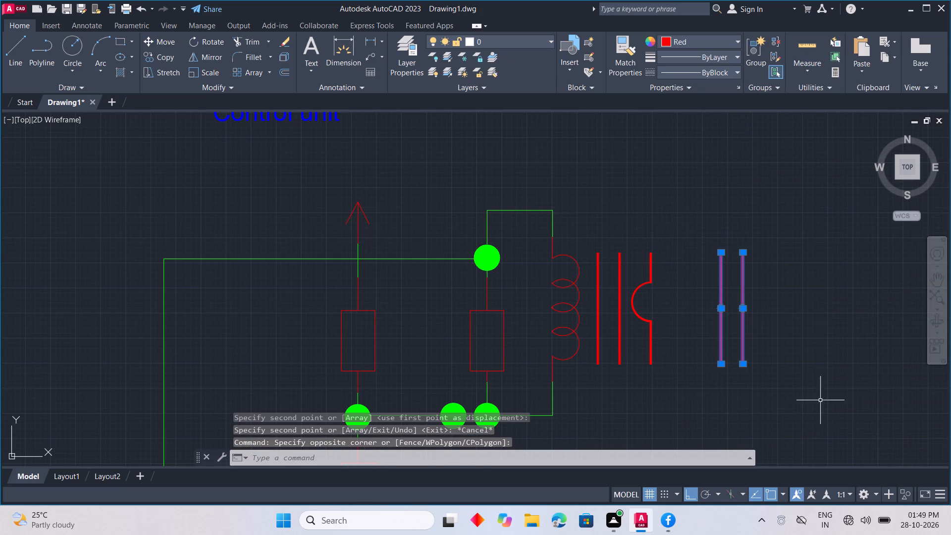
right_click(832, 336)
left_click_drag(848, 155, 847, 160)
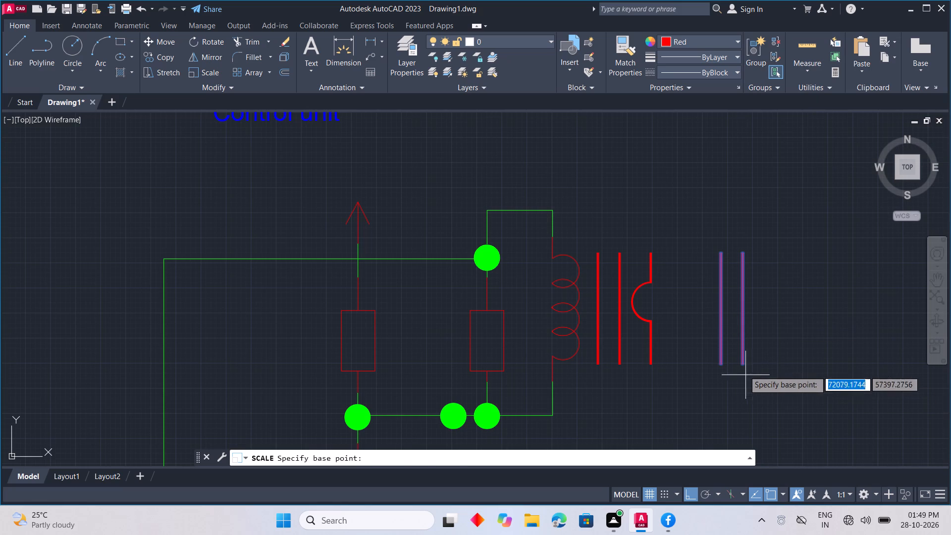
left_click(743, 367)
left_click(727, 328)
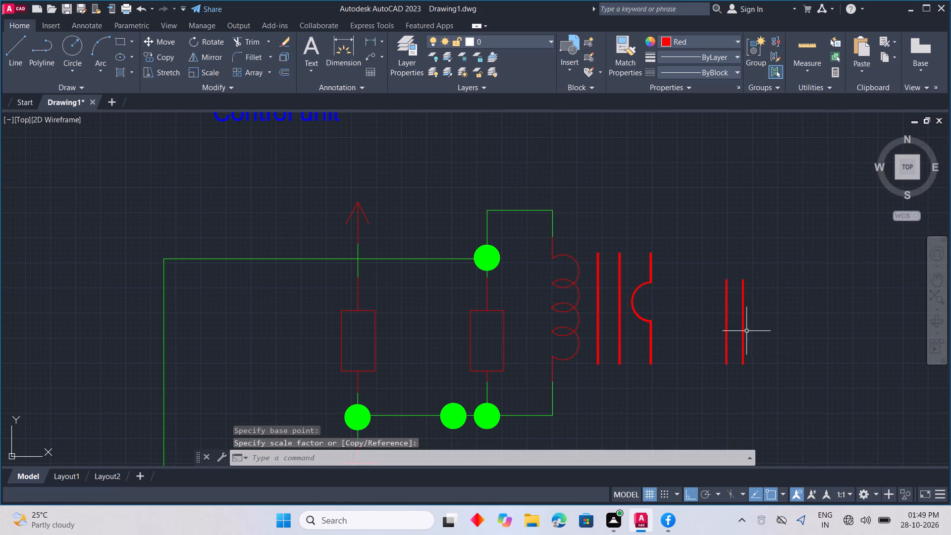
key("Escape")
Rotate the reduced pair of bars 270° about the top of the outer bar so they lie horizontally.
left_click_drag(701, 272, 709, 272)
left_click(769, 400)
right_click(790, 292)
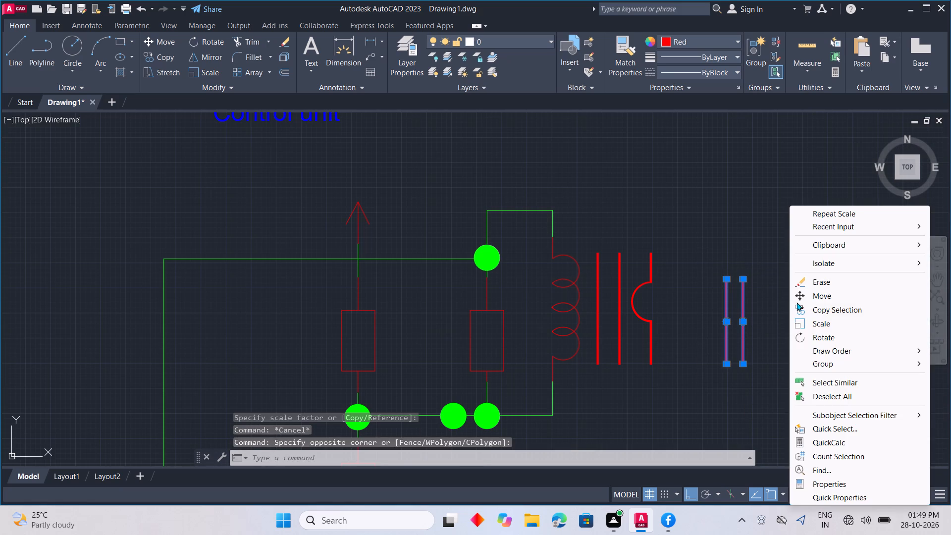
left_click(835, 341)
left_click(740, 281)
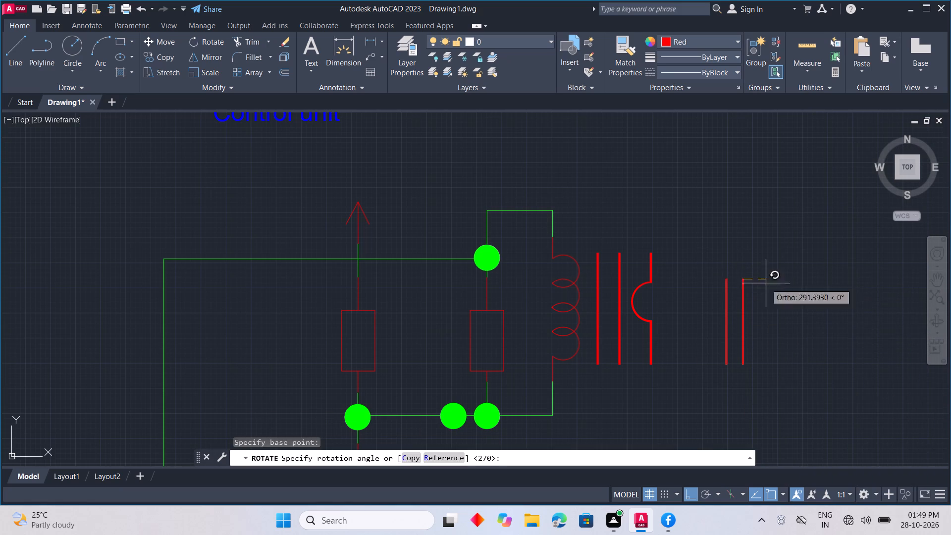
left_click(771, 366)
key("Escape")
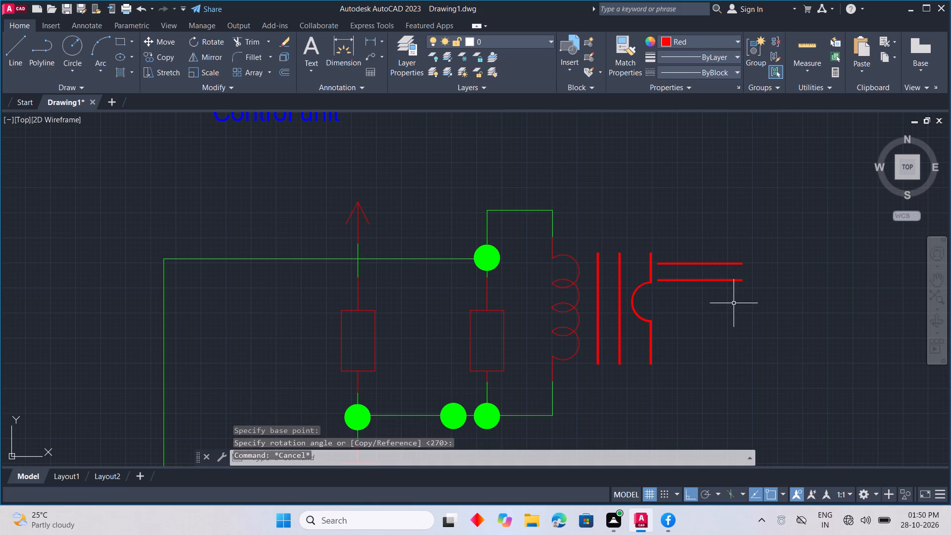
With Ortho off, copy the horizontal pair of bars below the two adjacent green junction dots, beside the lower resistor.
left_click_drag(660, 237, 663, 247)
key("Escape")
left_click(745, 303)
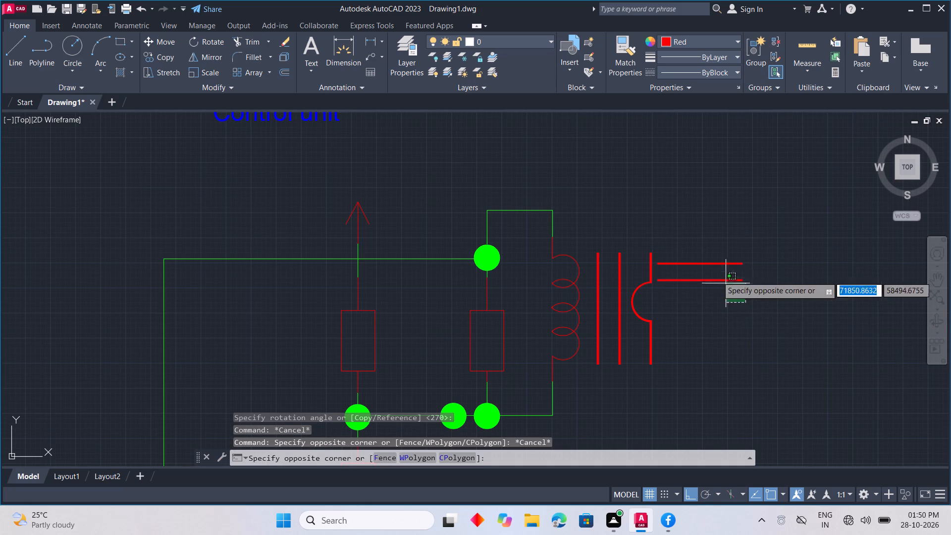
left_click(692, 240)
right_click(751, 279)
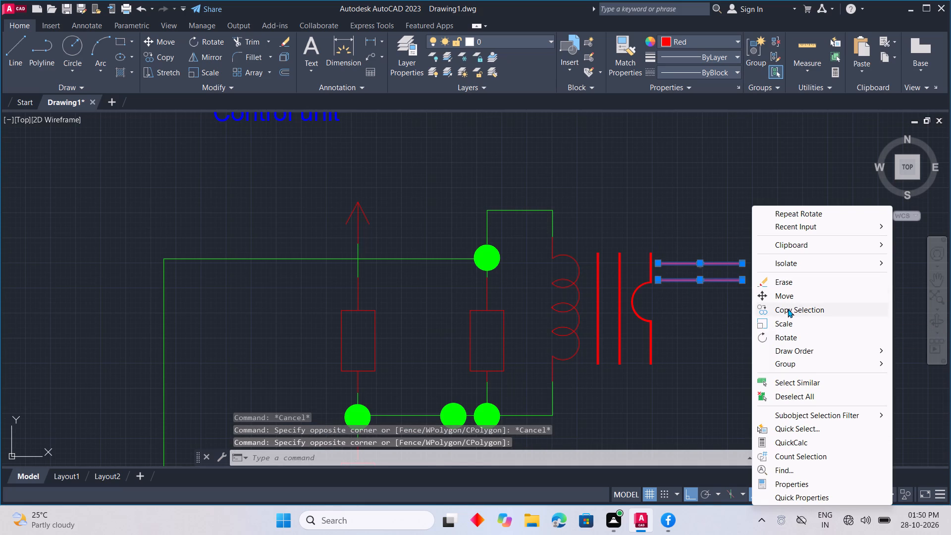
left_click(788, 308)
left_click_drag(698, 262, 699, 273)
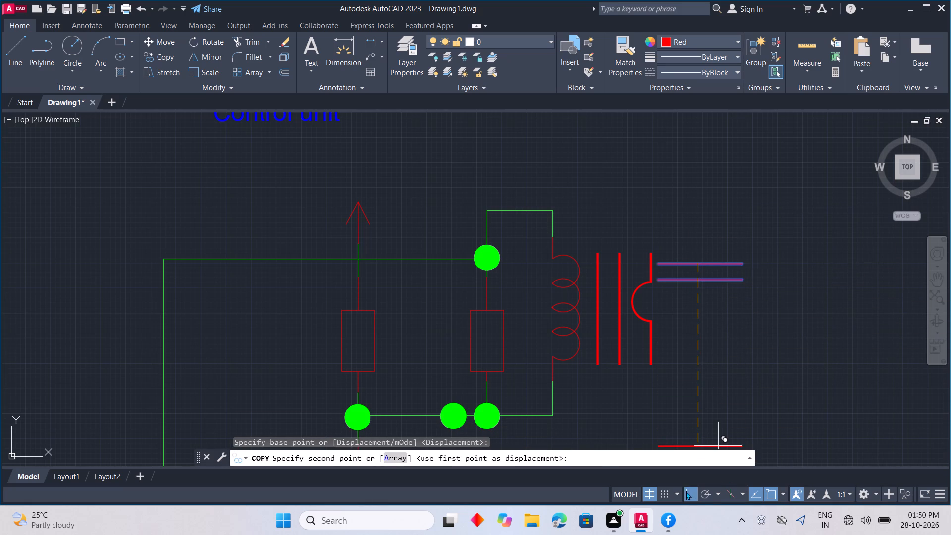
left_click(687, 491)
middle_click_drag(500, 399, 576, 271)
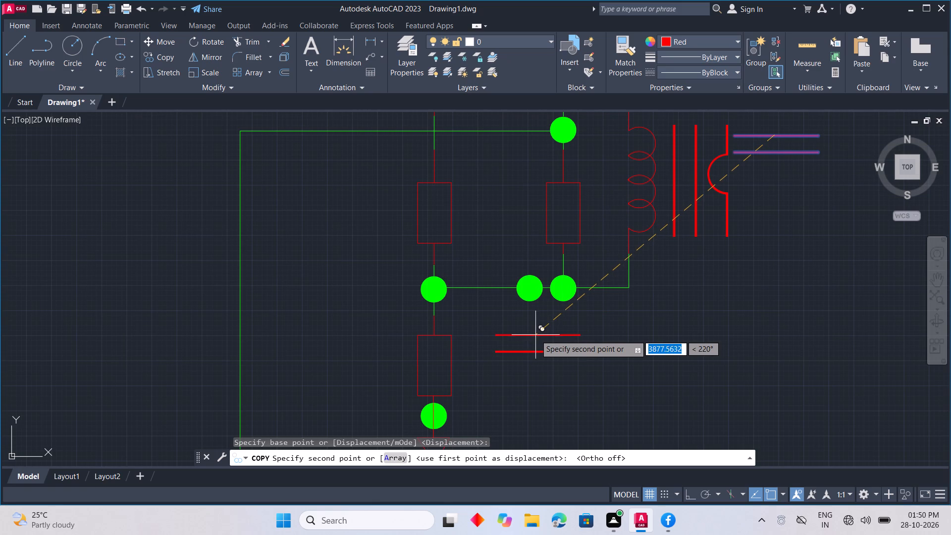
left_click(534, 335)
key("Escape")
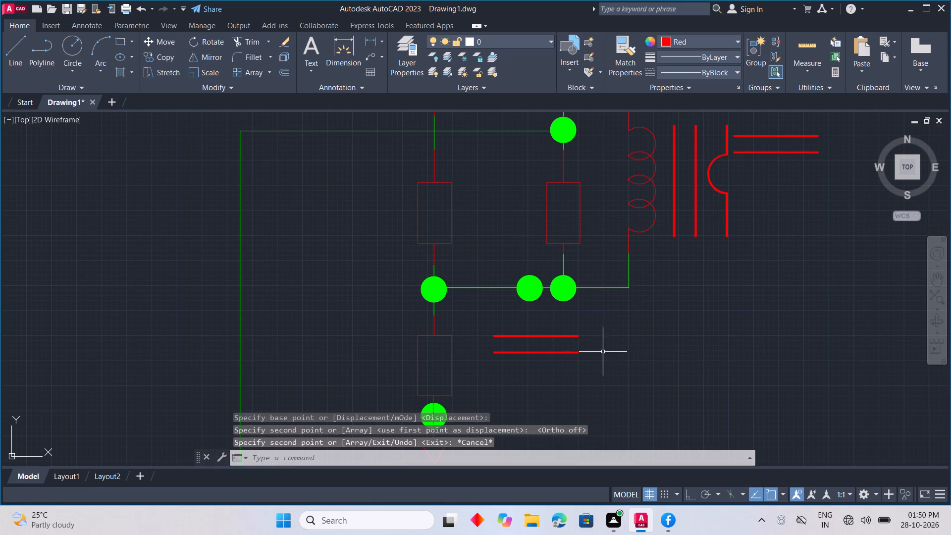
Scale the horizontal pair below the junction dots down to about three-quarters size from the lower bar's outer end.
scroll(607, 350, "down", 3)
scroll(597, 357, "up", 3)
left_click_drag(508, 298, 509, 303)
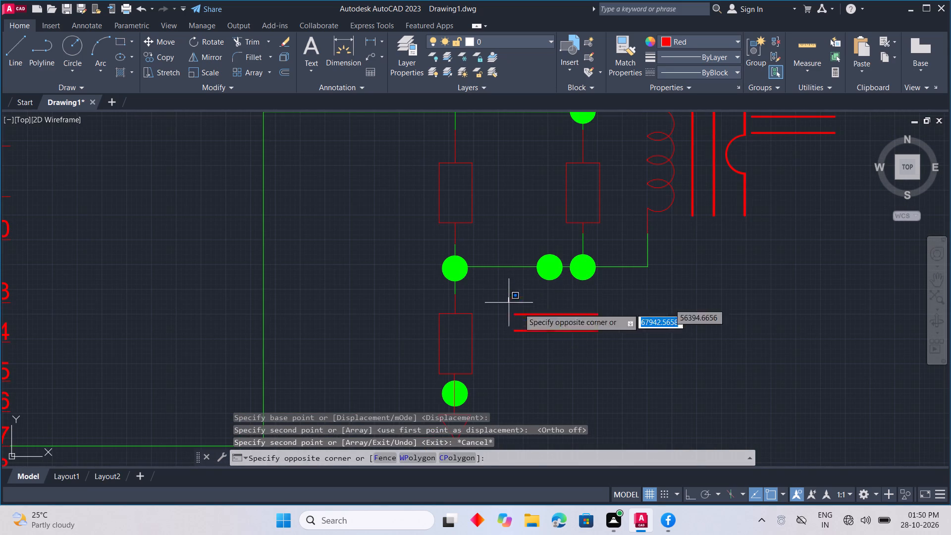
left_click(622, 375)
right_click(637, 362)
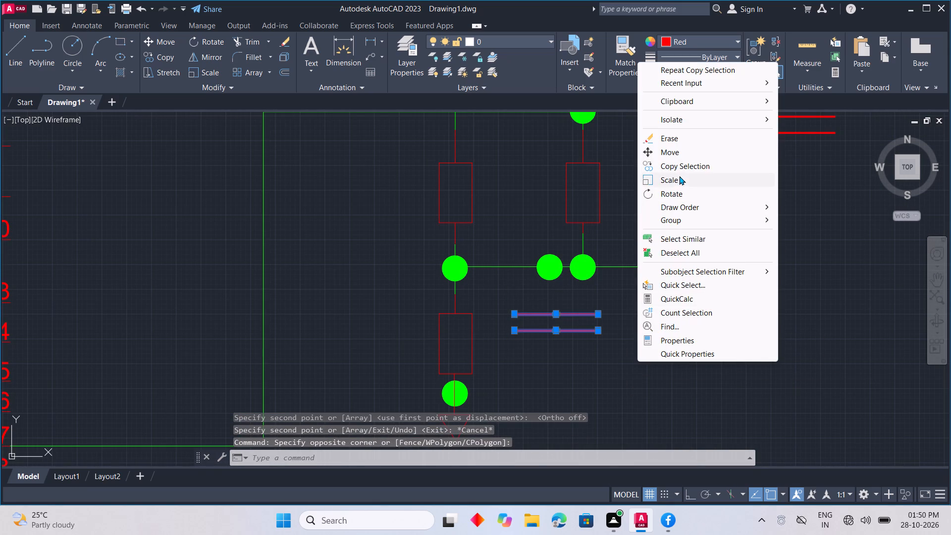
left_click_drag(679, 176, 678, 186)
left_click_drag(602, 334, 593, 332)
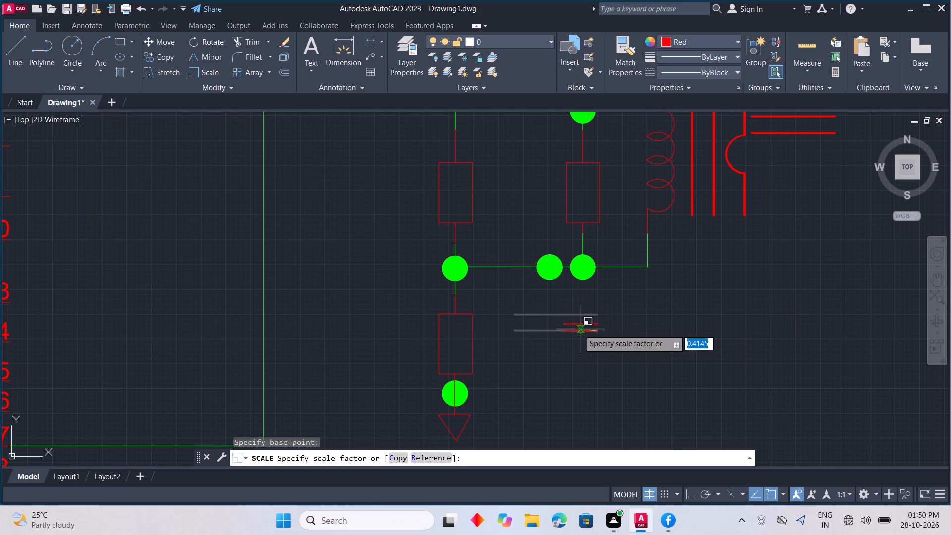
left_click(567, 328)
Move the reduced pair about 300 units toward the lower resistor, under the first of the two adjacent junction dots.
left_click_drag(511, 312, 615, 330)
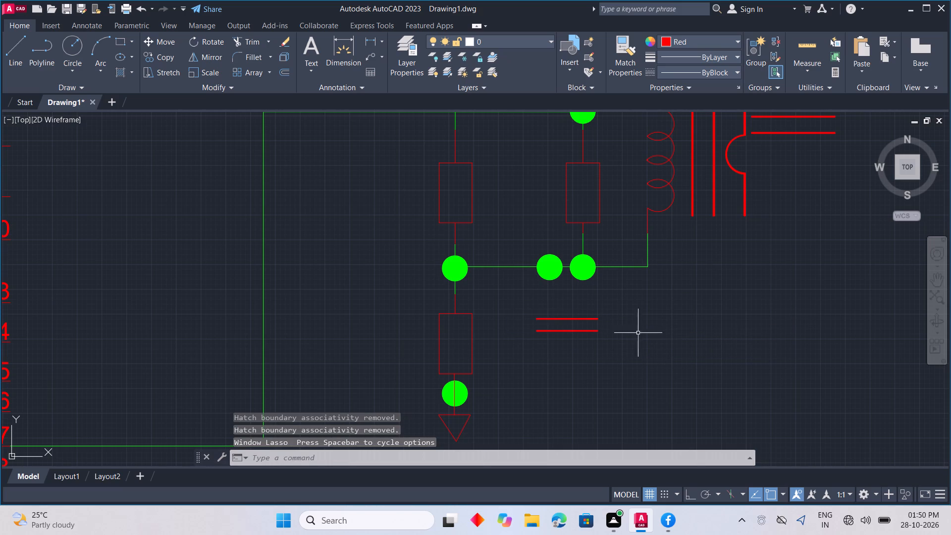
left_click(531, 306)
left_click(635, 367)
right_click(679, 336)
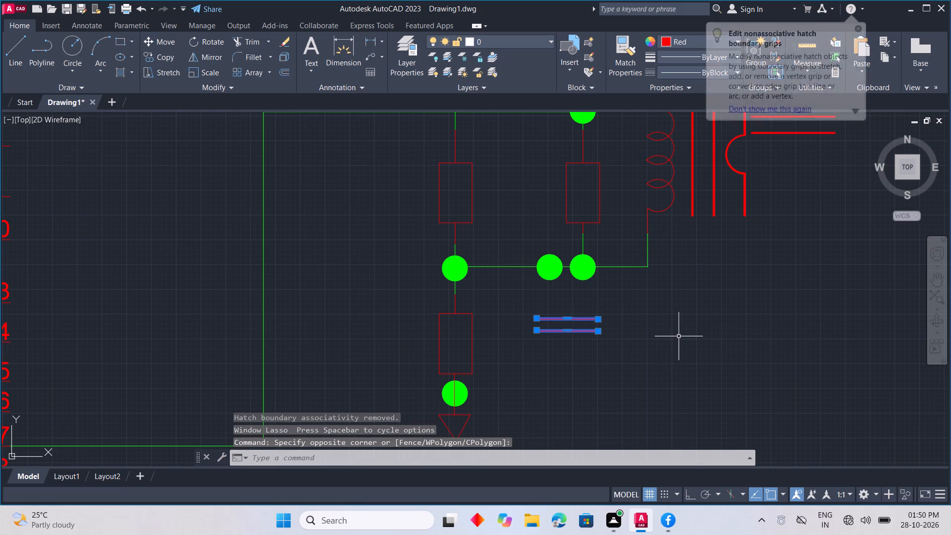
left_click(718, 131)
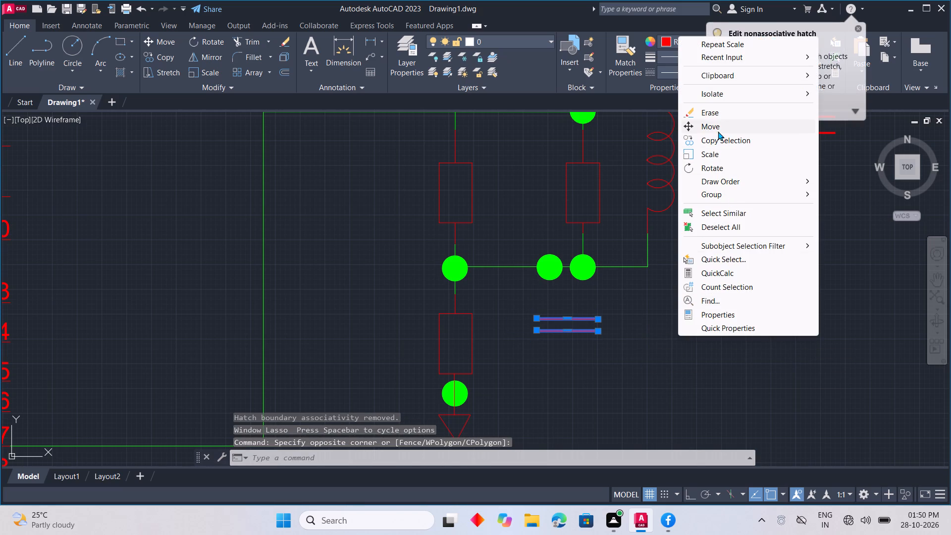
left_click(560, 320)
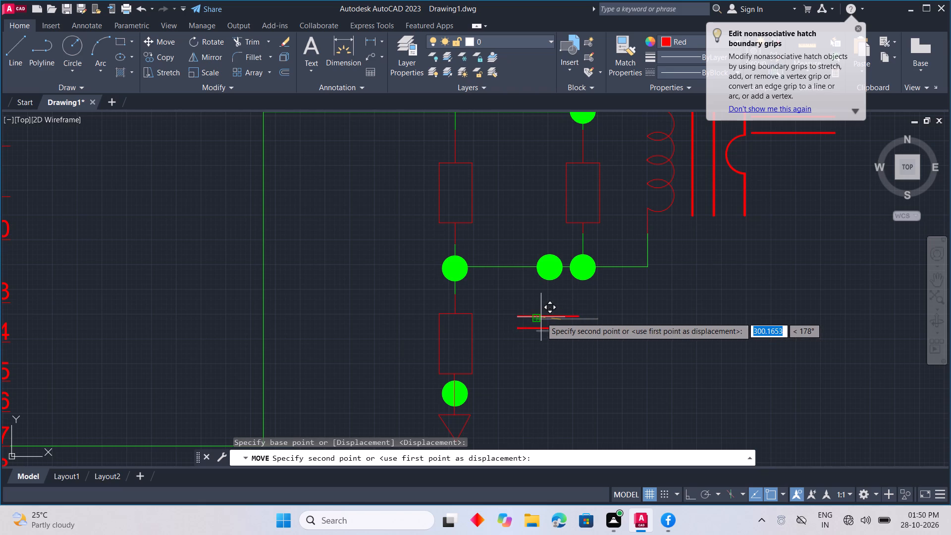
left_click(542, 317)
Draw a red vertical line about 929 units long from the bottom of that junction dot down through both bars.
left_click_drag(499, 311, 521, 316)
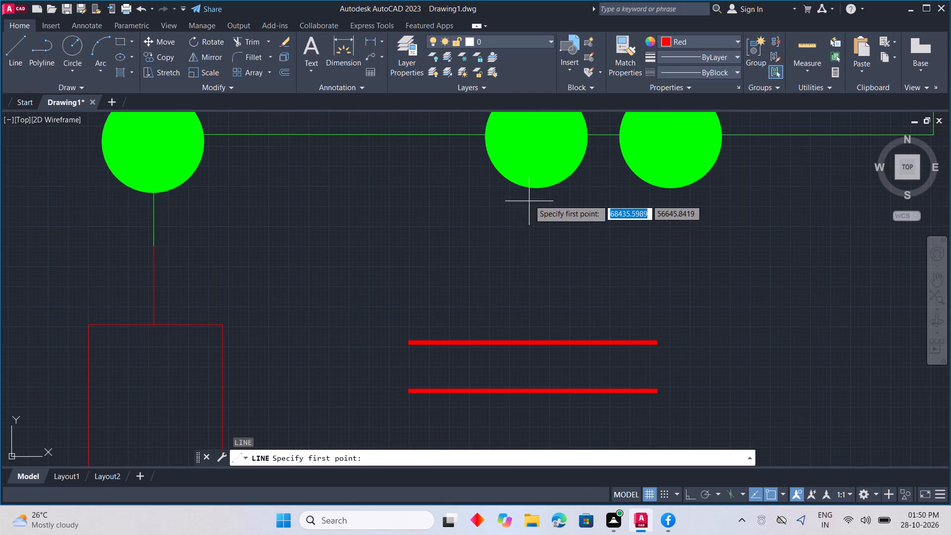
scroll(529, 200, "down", 3)
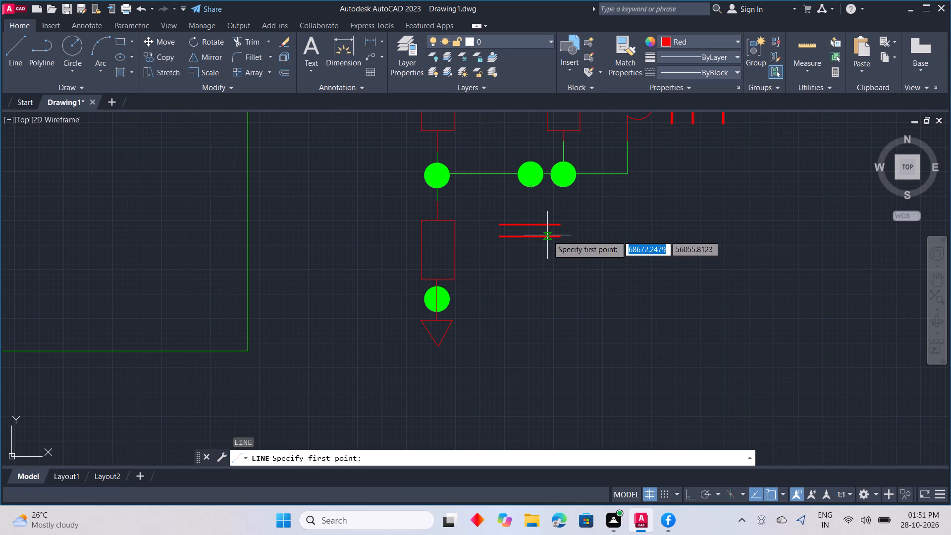
scroll(527, 190, "up", 1)
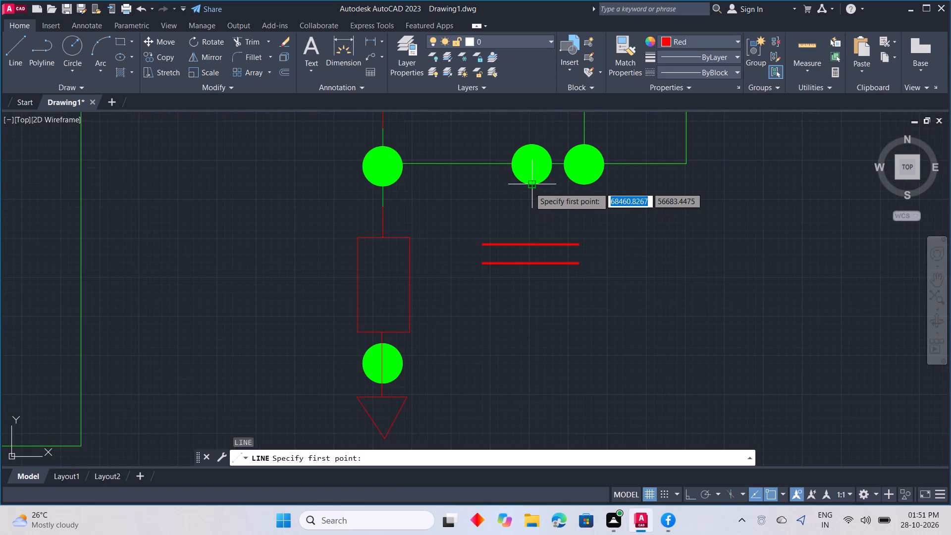
left_click(528, 185)
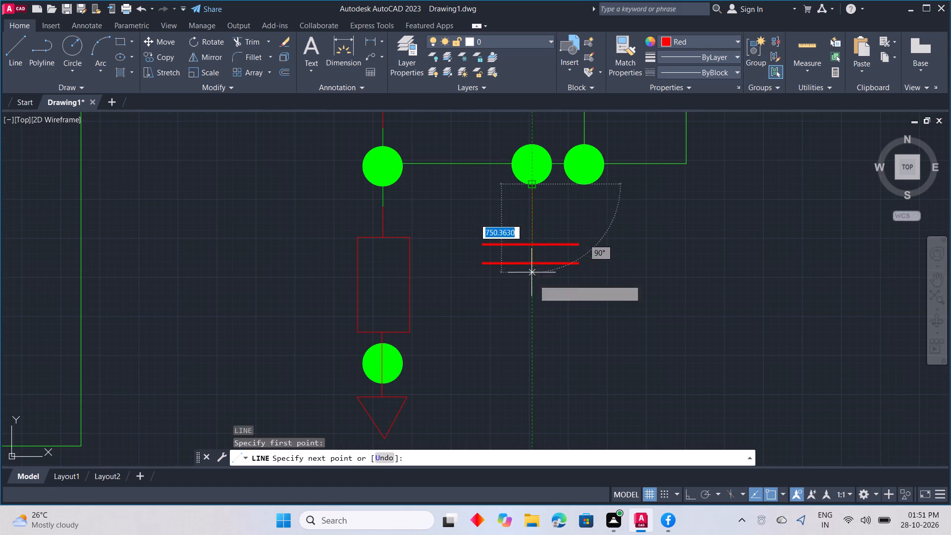
middle_click_drag(526, 357, 526, 302)
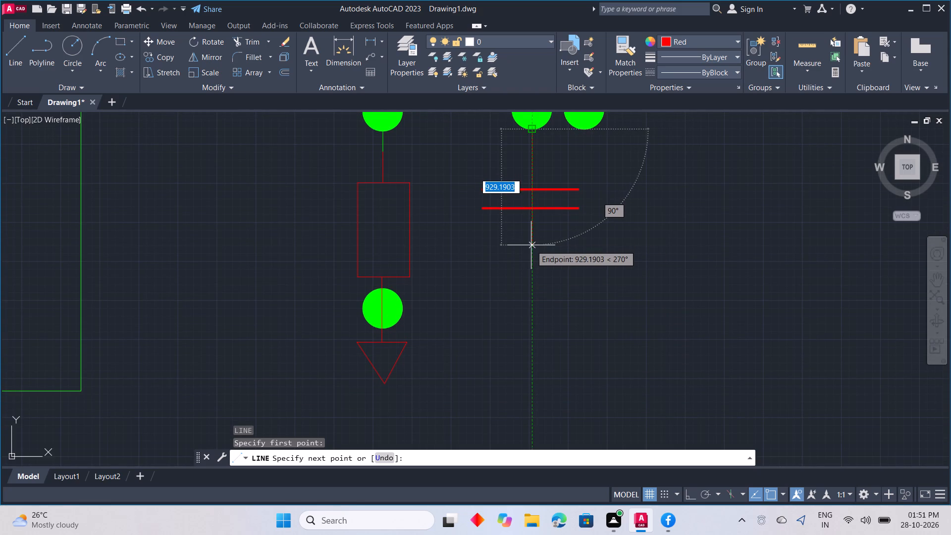
left_click(531, 245)
key("Escape")
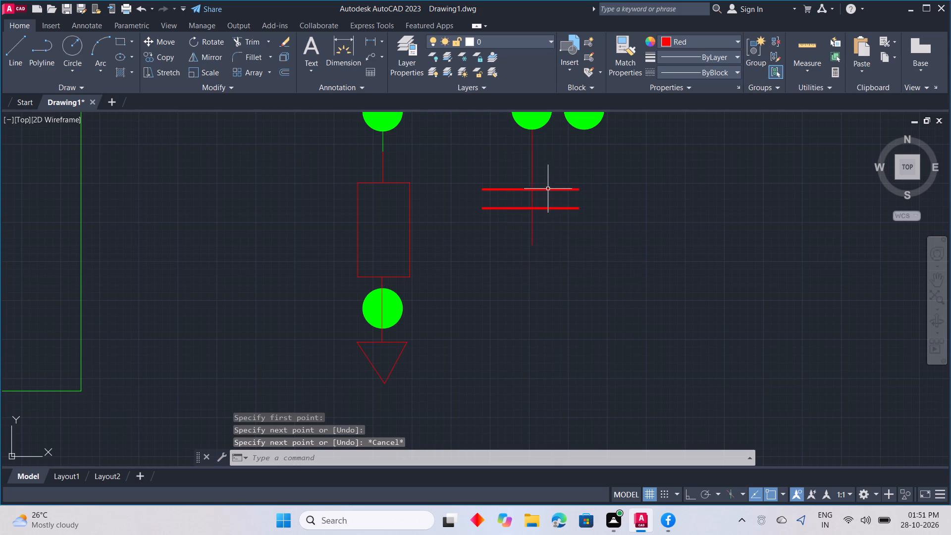
Draw a temporary red horizontal line across the vertical lead, between the junction dot and the upper capacitor bar.
middle_click_drag(549, 167, 530, 271)
type("L")
key("space")
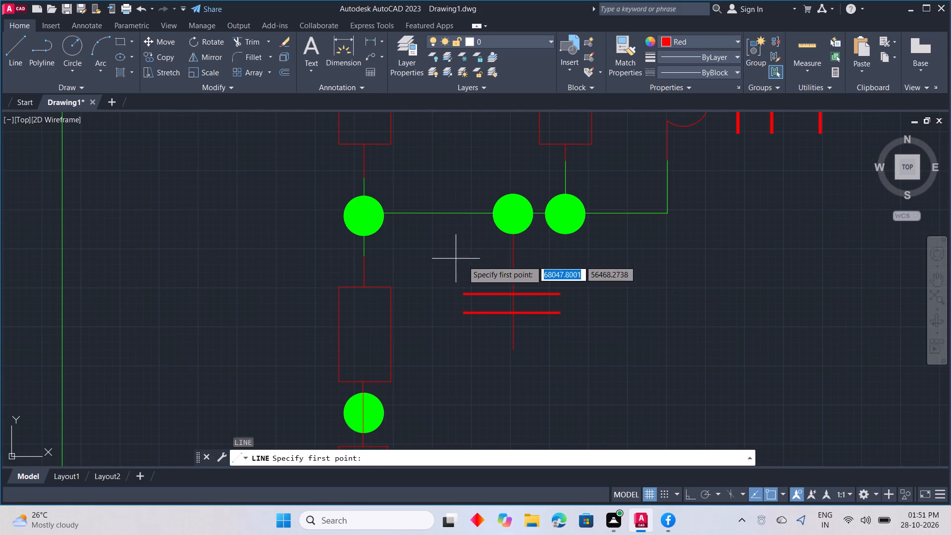
left_click_drag(475, 263, 496, 264)
left_click(592, 264)
key("Escape")
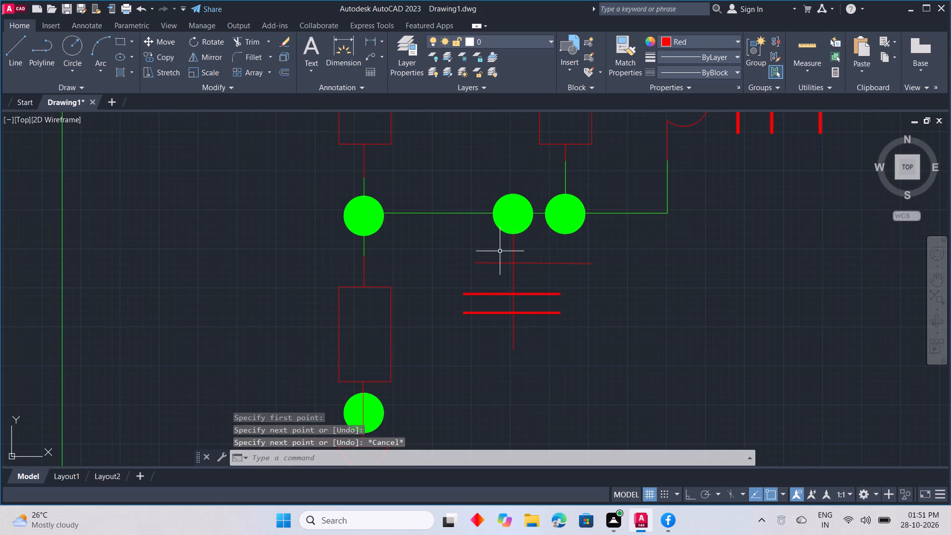
Trim away the lead above the temporary line, both halves of that line, and the lead segment between the two capacitor bars.
type("TR")
key("space")
left_click(512, 252)
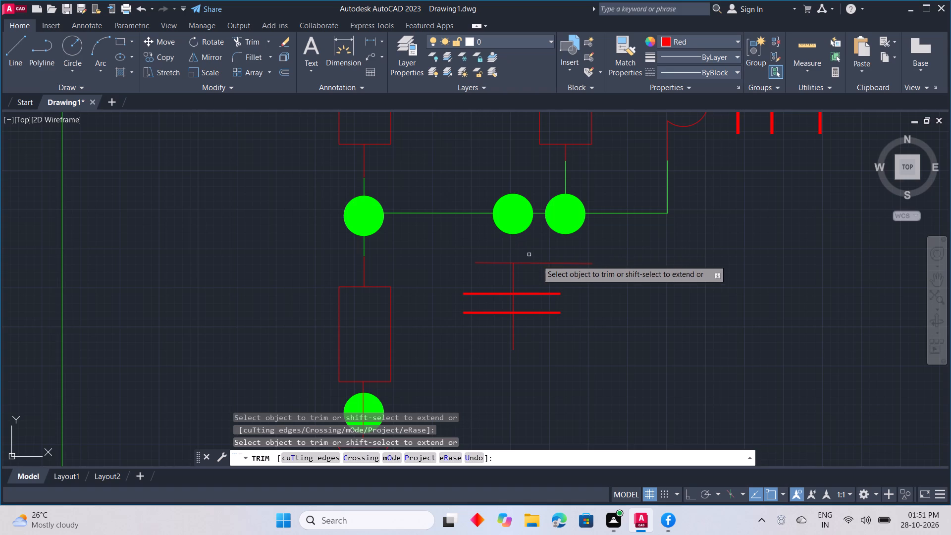
left_click(537, 263)
left_click(495, 263)
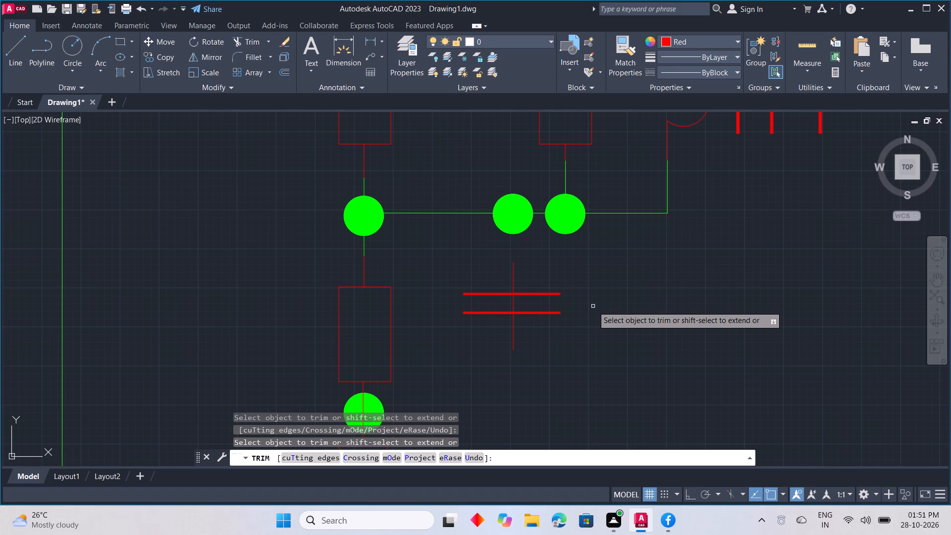
left_click(513, 304)
key("Escape")
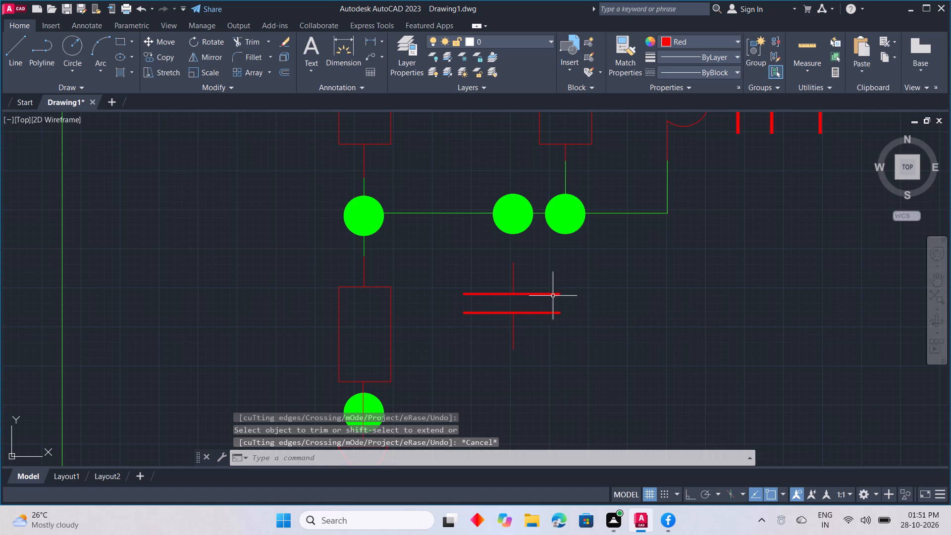
With the colour set to Green and Ortho on, draw a vertical line from the capacitor's upper lead end up to the junction dot's bottom.
type(";")
key("space")
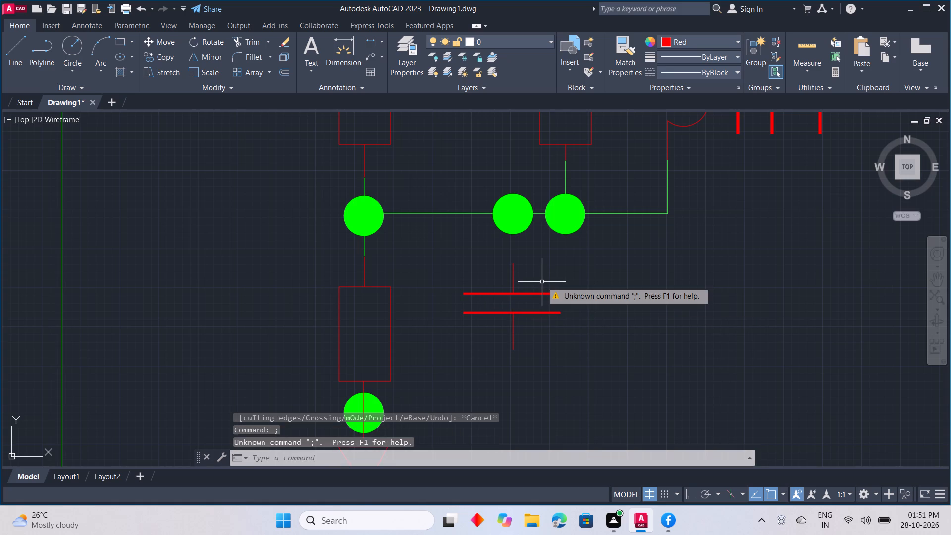
key("Escape")
type("L")
key("space")
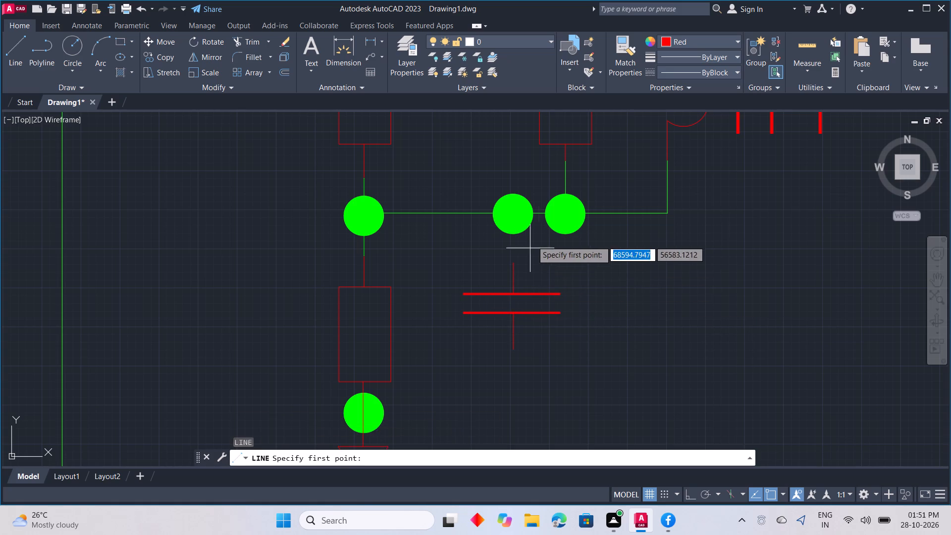
left_click(721, 41)
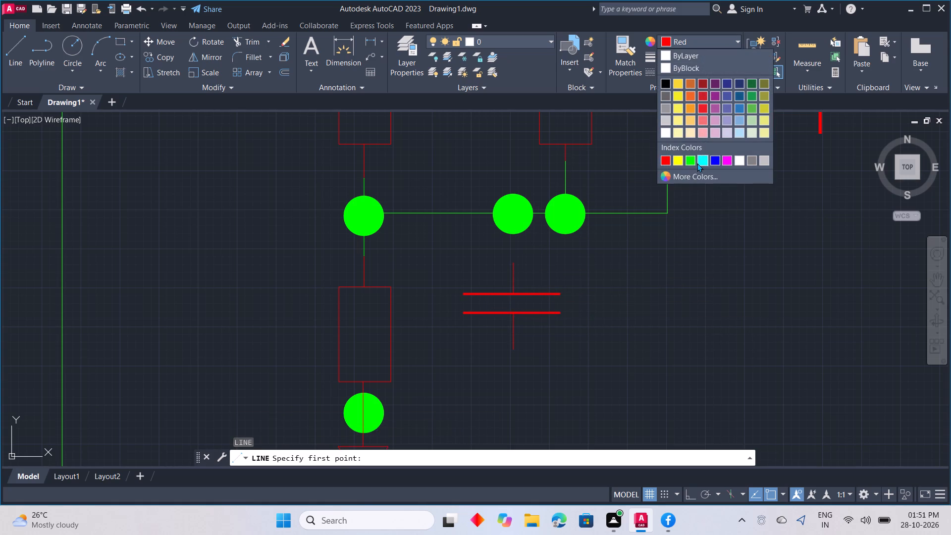
left_click(697, 163)
left_click(702, 41)
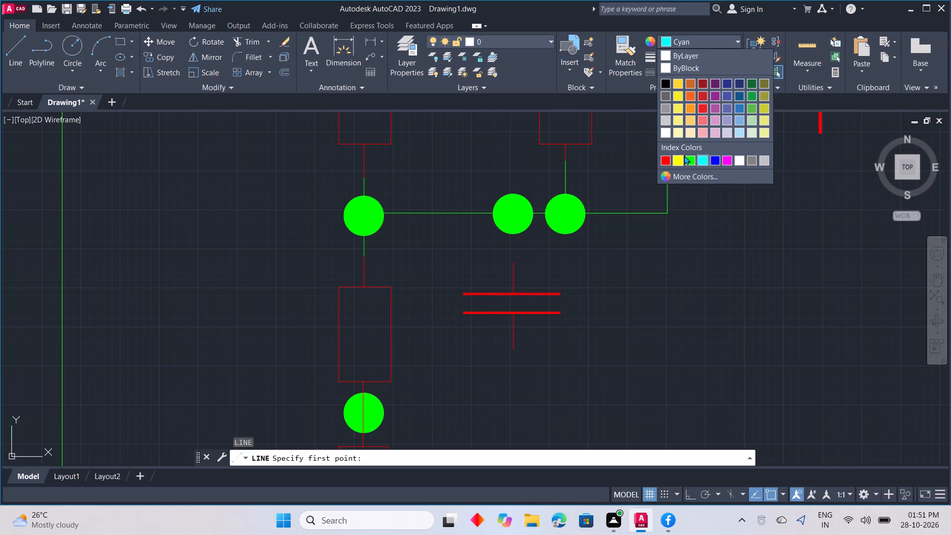
left_click(685, 156)
scroll(521, 261, "up", 4)
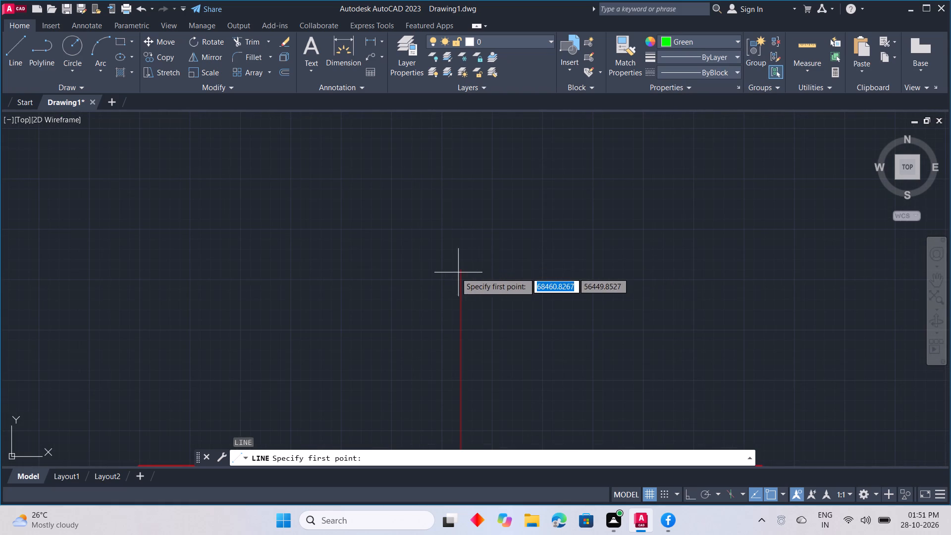
left_click(463, 268)
middle_click_drag(510, 154, 520, 312)
scroll(510, 155, "down", 1)
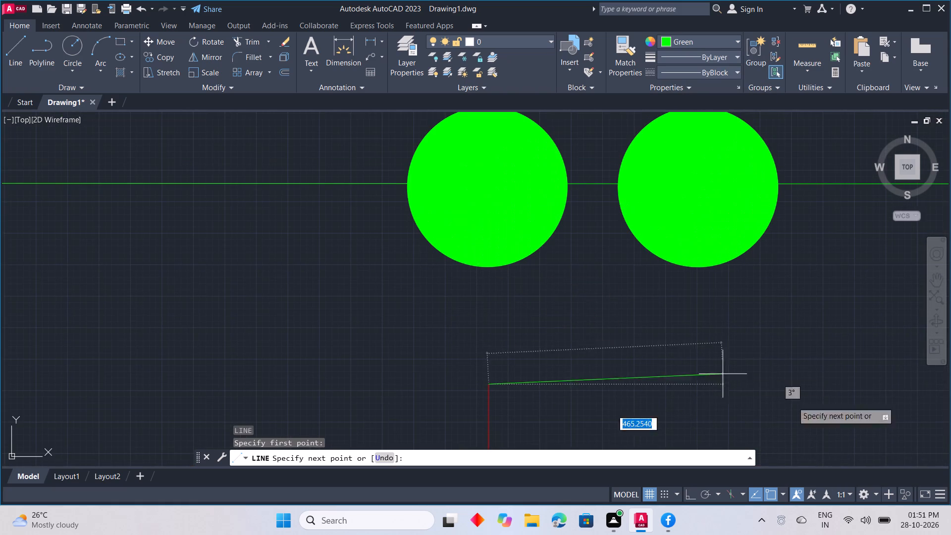
left_click_drag(691, 495, 687, 485)
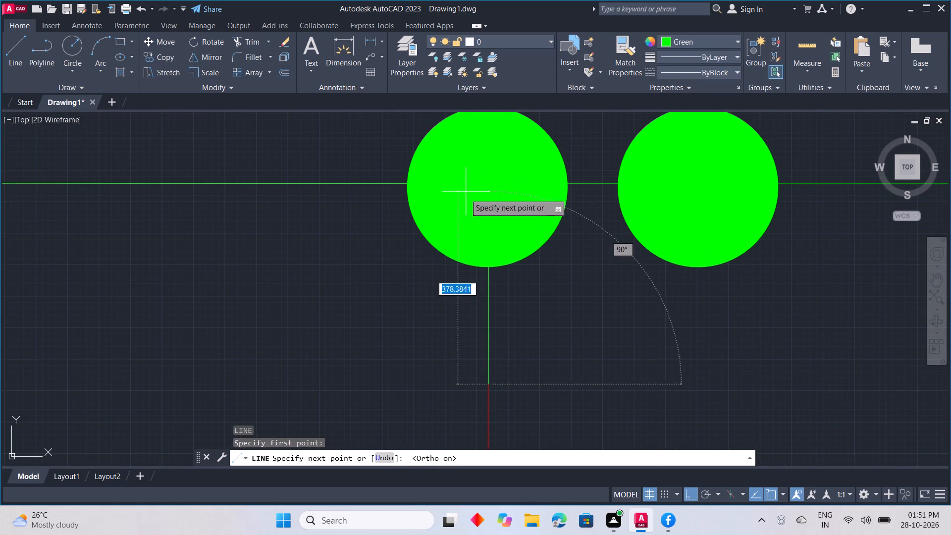
left_click(486, 268)
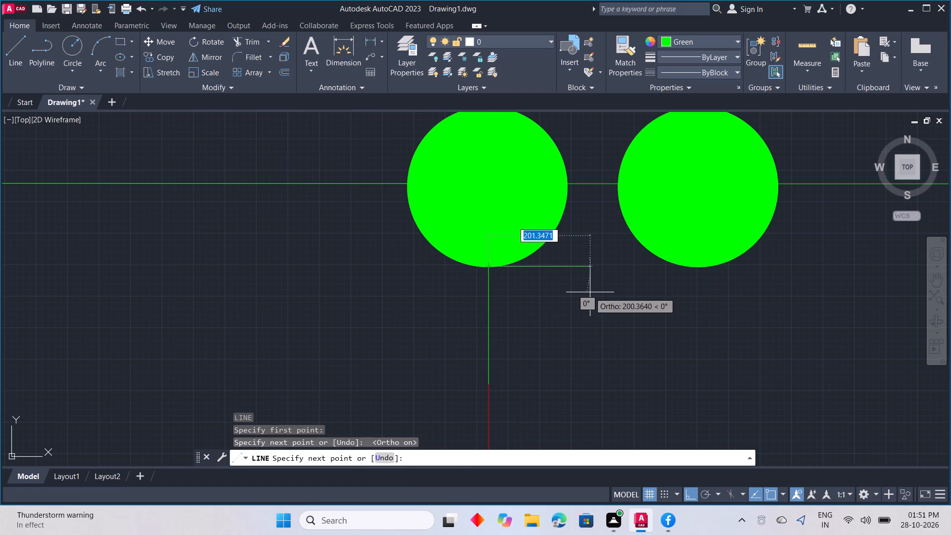
key("Escape")
Draw a green wire from the lower resistor's junction dot about 1039 units horizontally, then up to the capacitor's lower lead end.
scroll(556, 300, "down", 5)
middle_click_drag(568, 342, 566, 205)
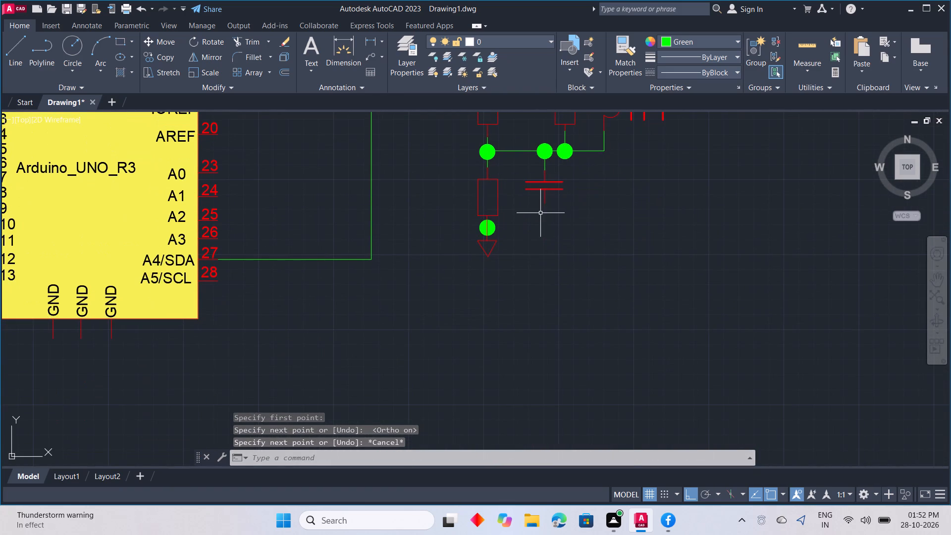
middle_click(545, 213)
key("l")
key("space")
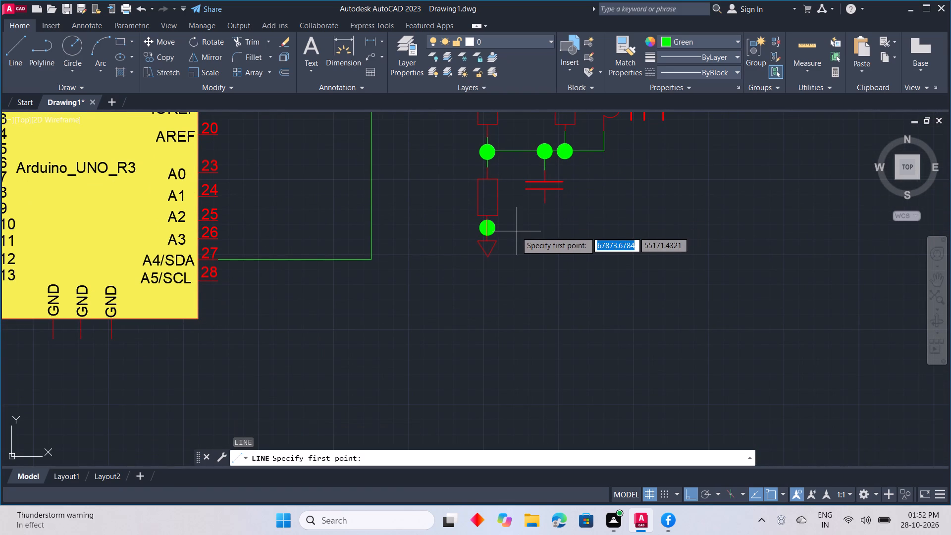
middle_click_drag(515, 231, 479, 244)
scroll(472, 246, "up", 2)
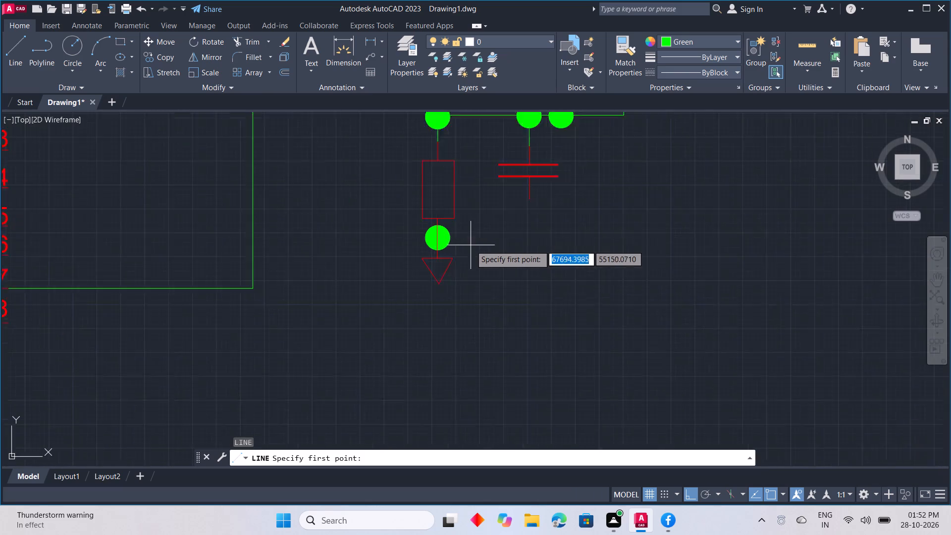
left_click(434, 235)
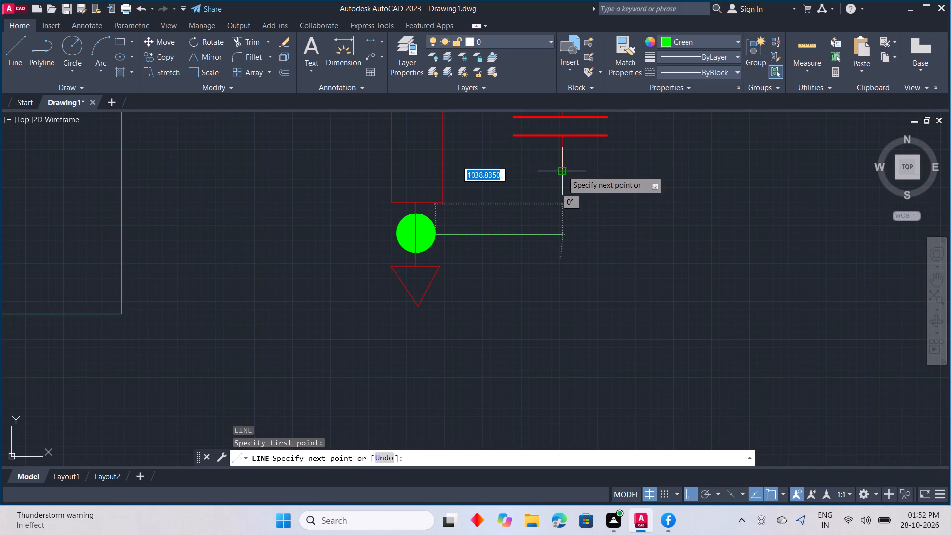
scroll(560, 172, "up", 3)
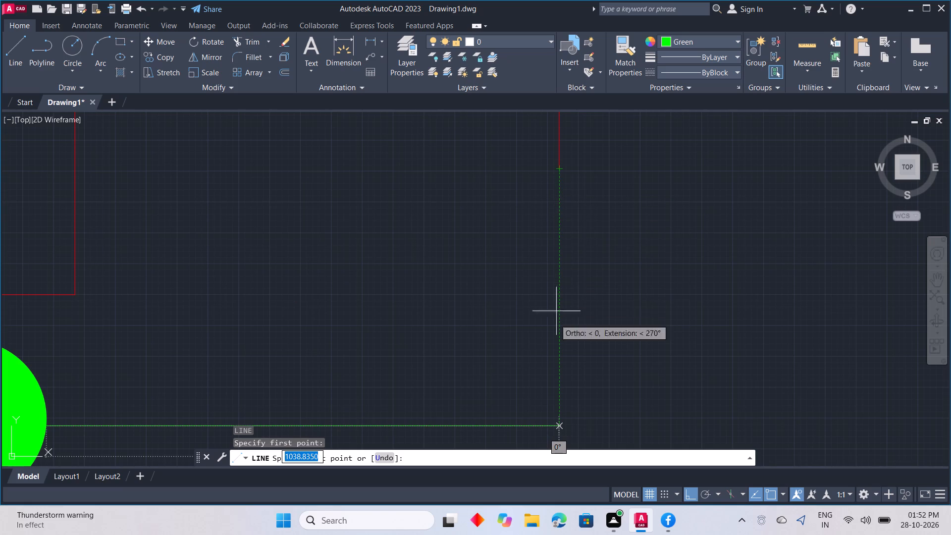
left_click_drag(557, 419, 558, 409)
left_click(559, 170)
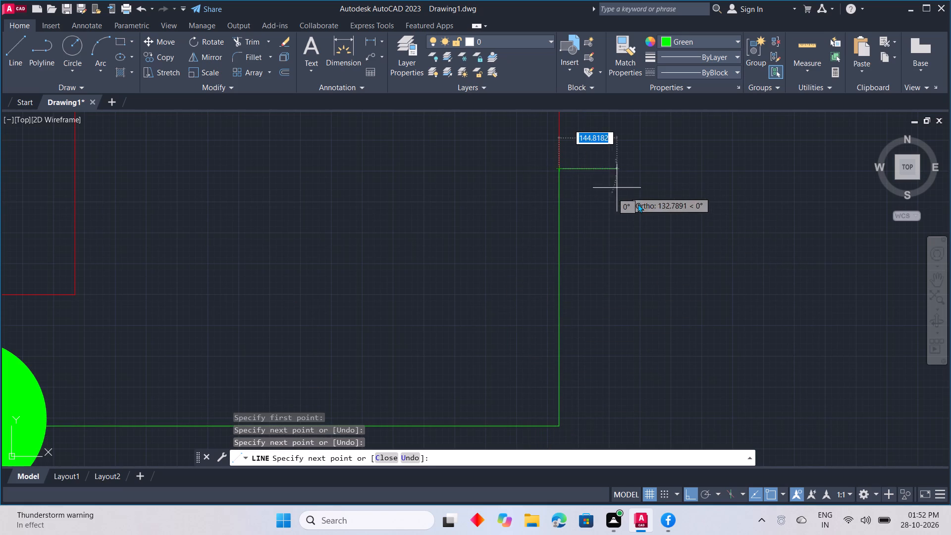
key("Escape")
Erase the spare pair of horizontal bars beside the transformer's outer winding, including the leftover objects at the same spot.
scroll(615, 219, "down", 4)
scroll(604, 264, "down", 3)
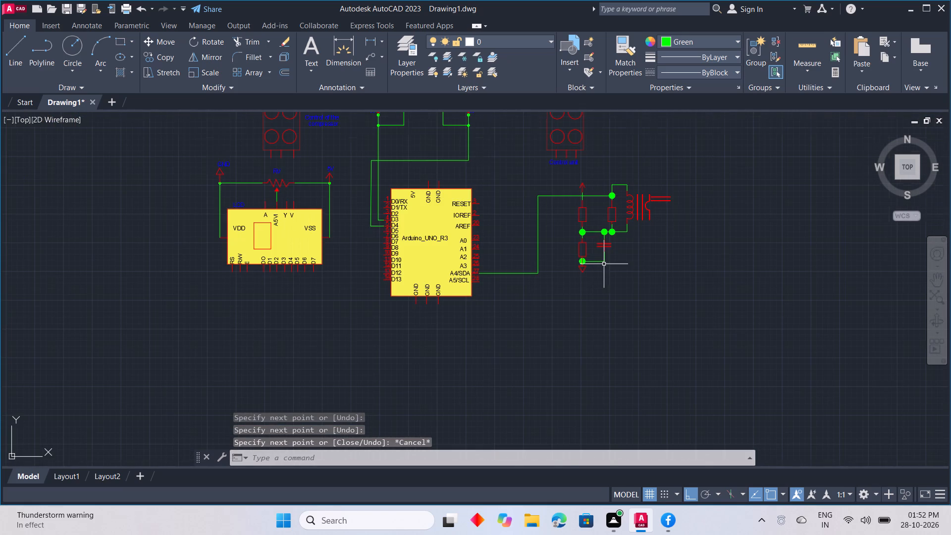
scroll(608, 264, "down", 2)
scroll(614, 265, "up", 3)
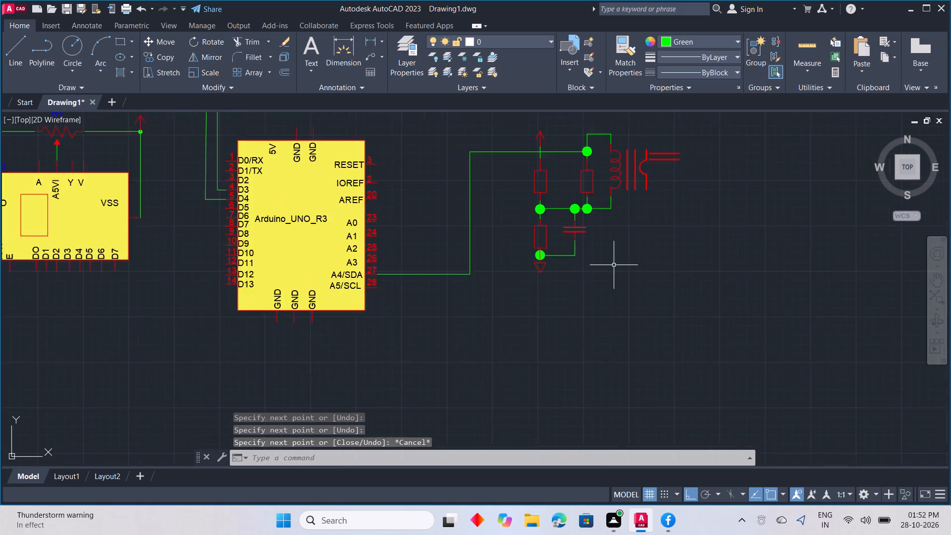
scroll(614, 265, "down", 3)
scroll(616, 263, "up", 2)
scroll(642, 220, "up", 1)
left_click_drag(636, 163, 634, 219)
left_click(634, 237)
key("Delete")
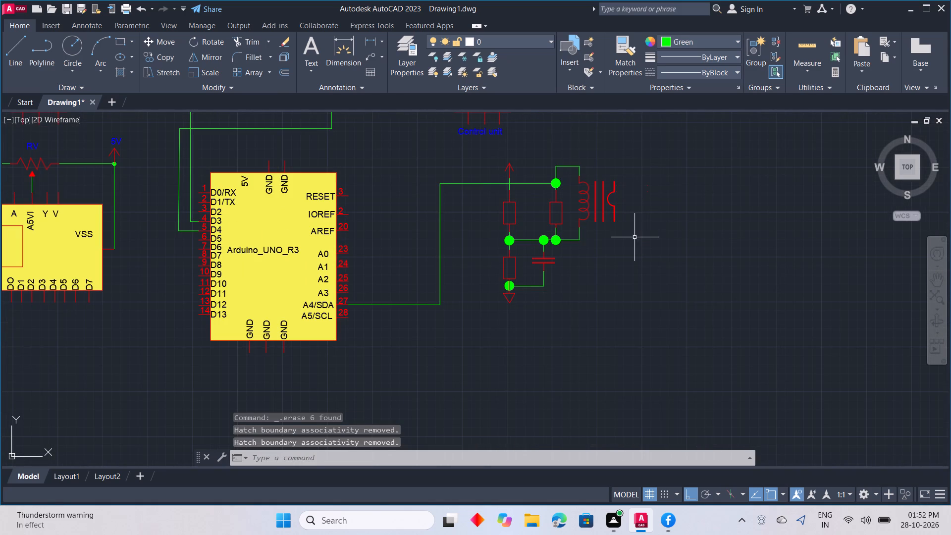
scroll(617, 171, "up", 3)
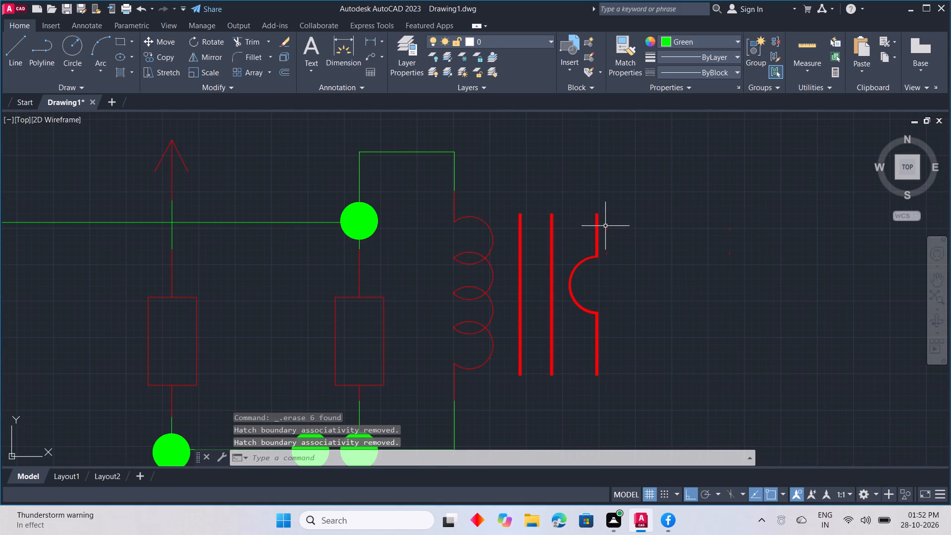
left_click(605, 226)
left_click(778, 276)
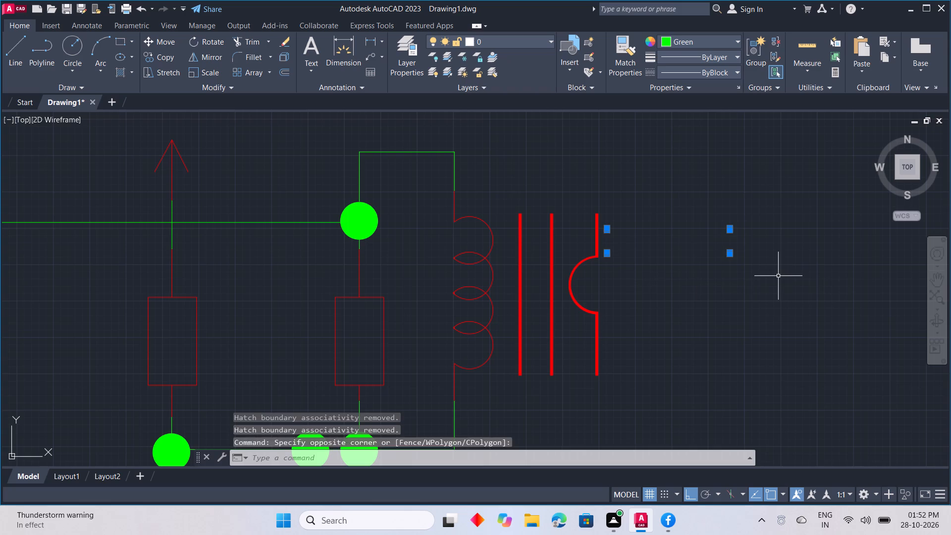
key("Delete")
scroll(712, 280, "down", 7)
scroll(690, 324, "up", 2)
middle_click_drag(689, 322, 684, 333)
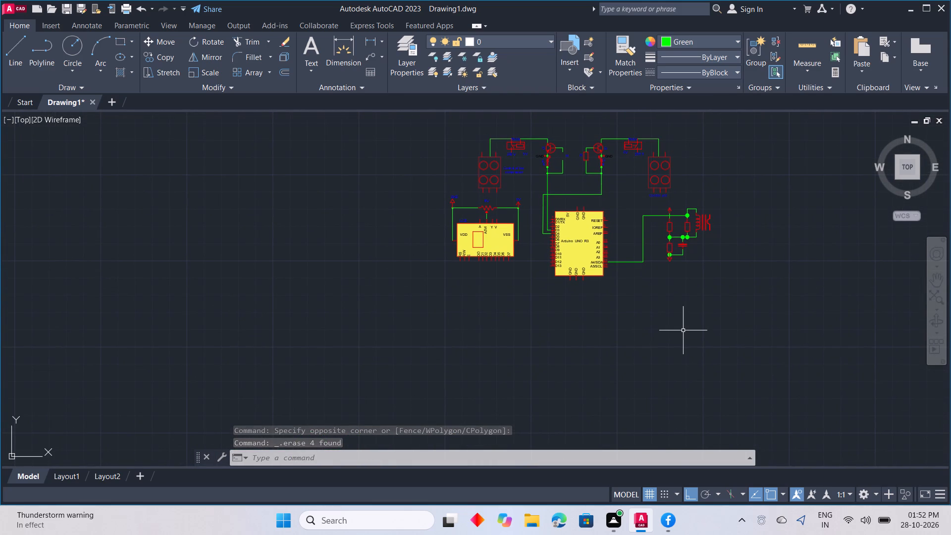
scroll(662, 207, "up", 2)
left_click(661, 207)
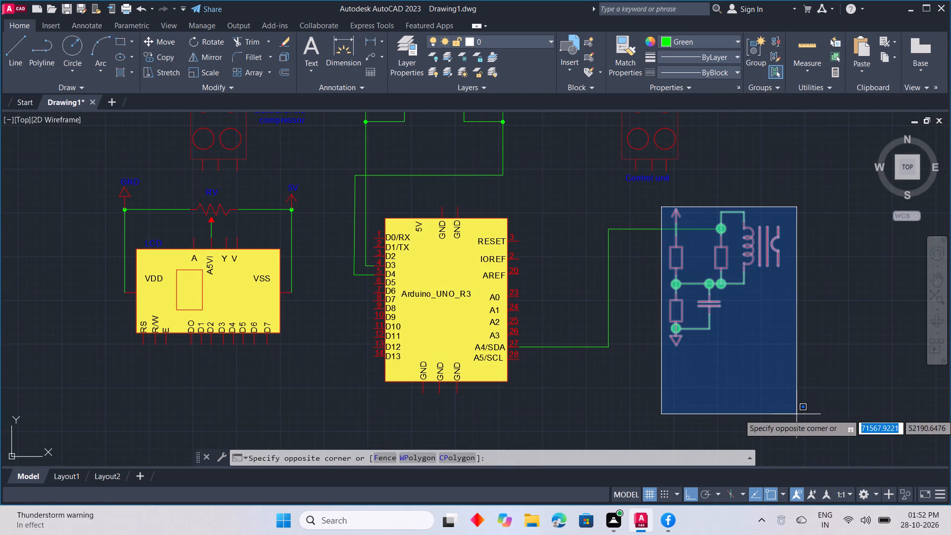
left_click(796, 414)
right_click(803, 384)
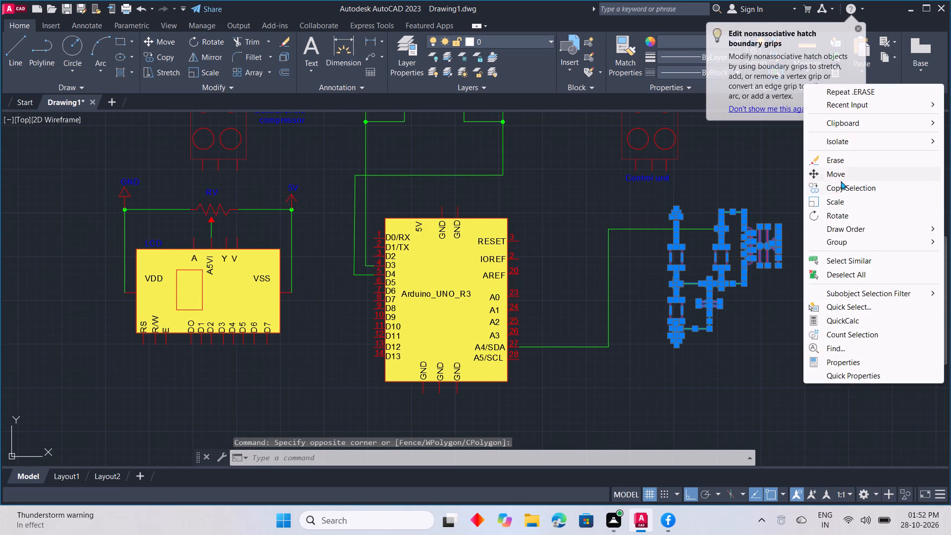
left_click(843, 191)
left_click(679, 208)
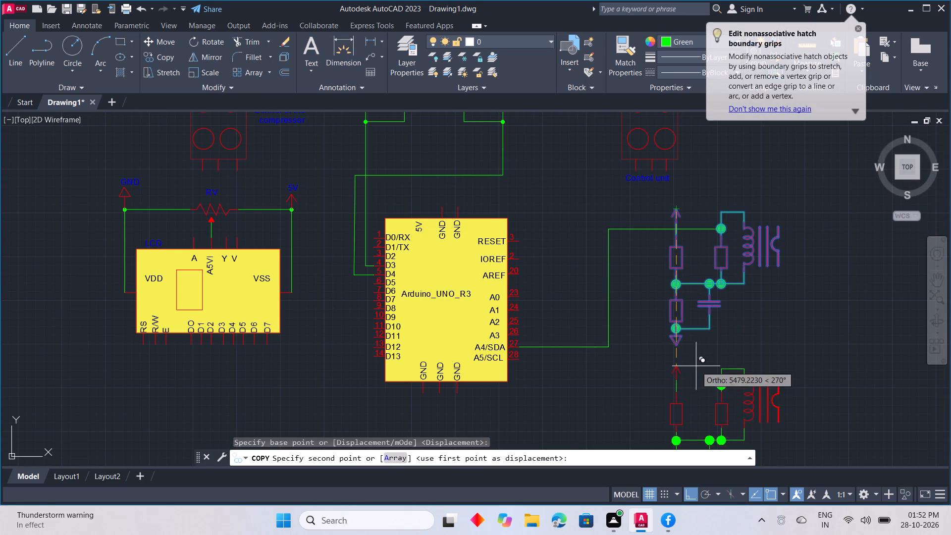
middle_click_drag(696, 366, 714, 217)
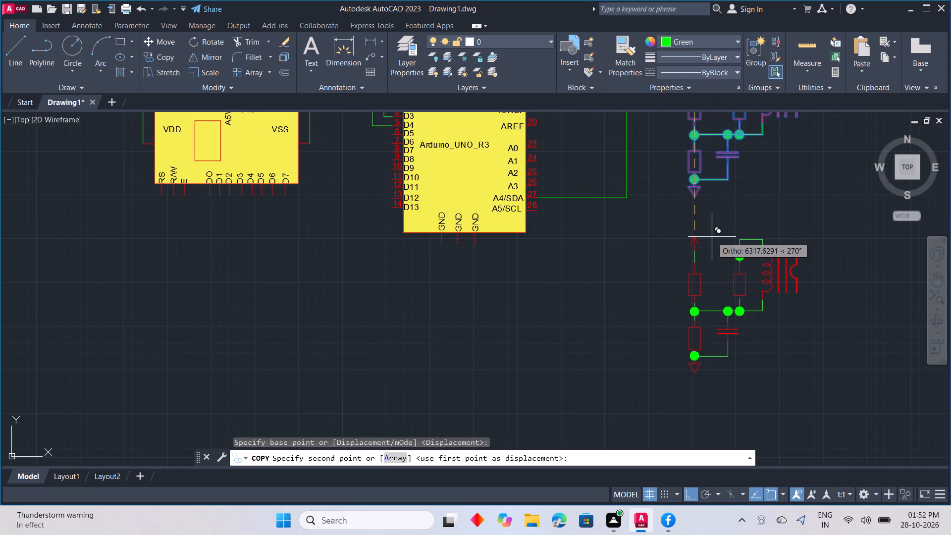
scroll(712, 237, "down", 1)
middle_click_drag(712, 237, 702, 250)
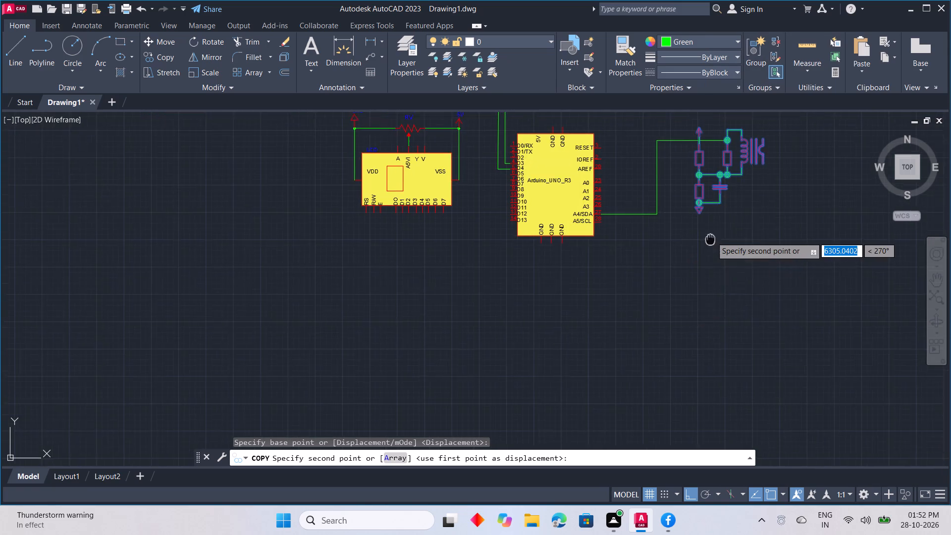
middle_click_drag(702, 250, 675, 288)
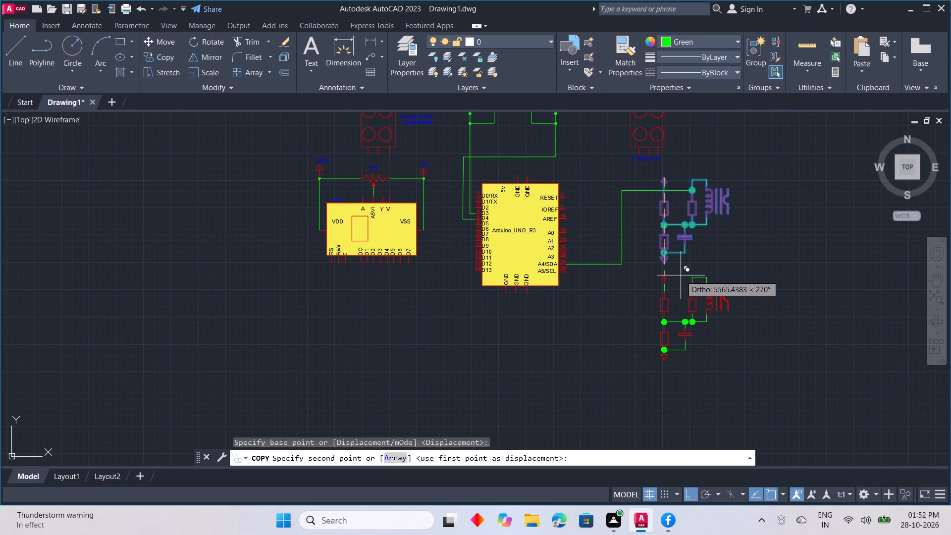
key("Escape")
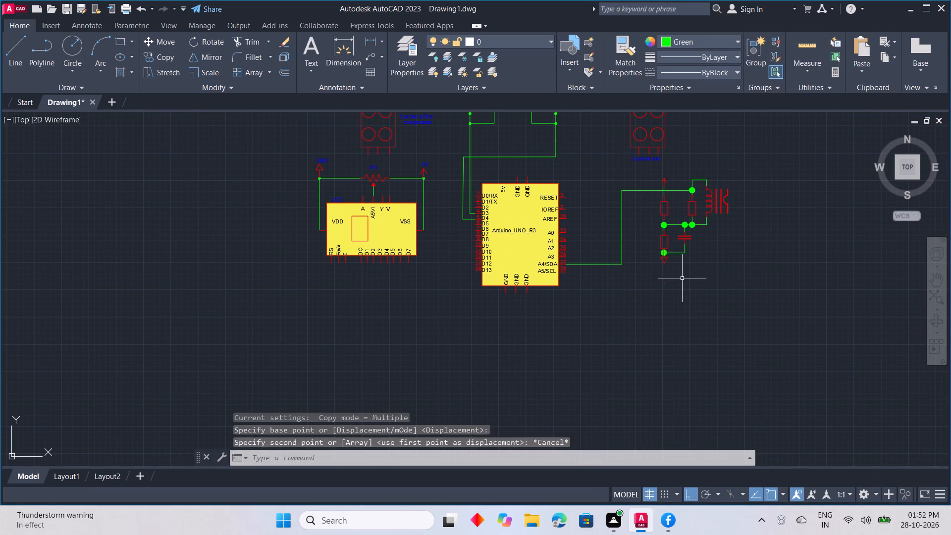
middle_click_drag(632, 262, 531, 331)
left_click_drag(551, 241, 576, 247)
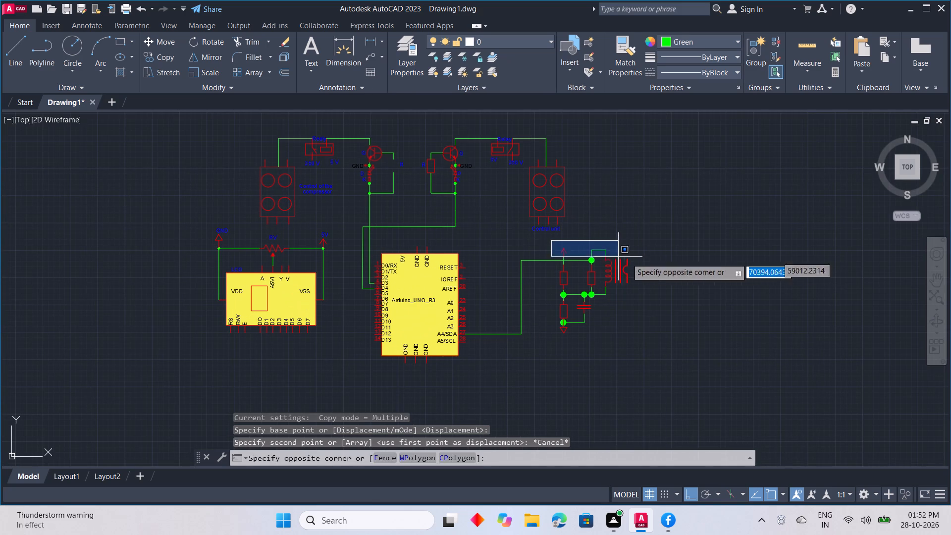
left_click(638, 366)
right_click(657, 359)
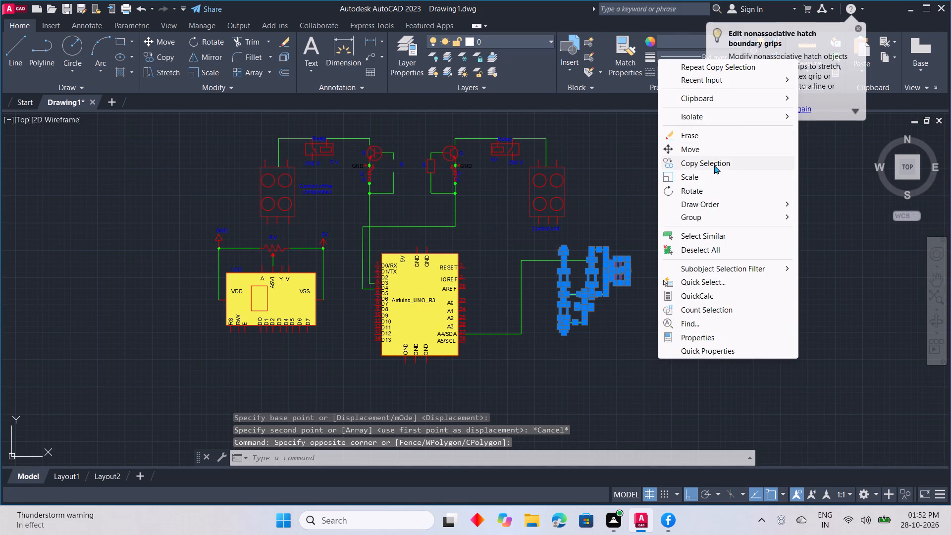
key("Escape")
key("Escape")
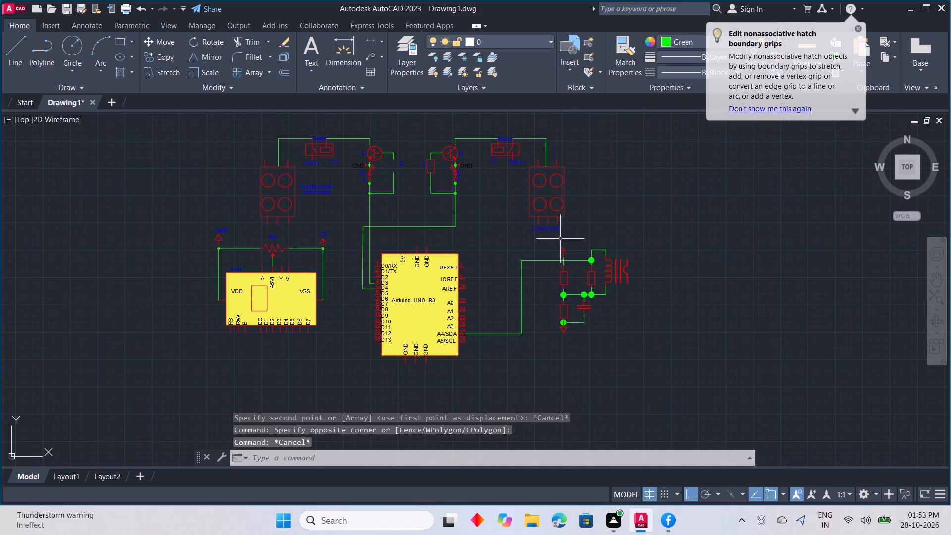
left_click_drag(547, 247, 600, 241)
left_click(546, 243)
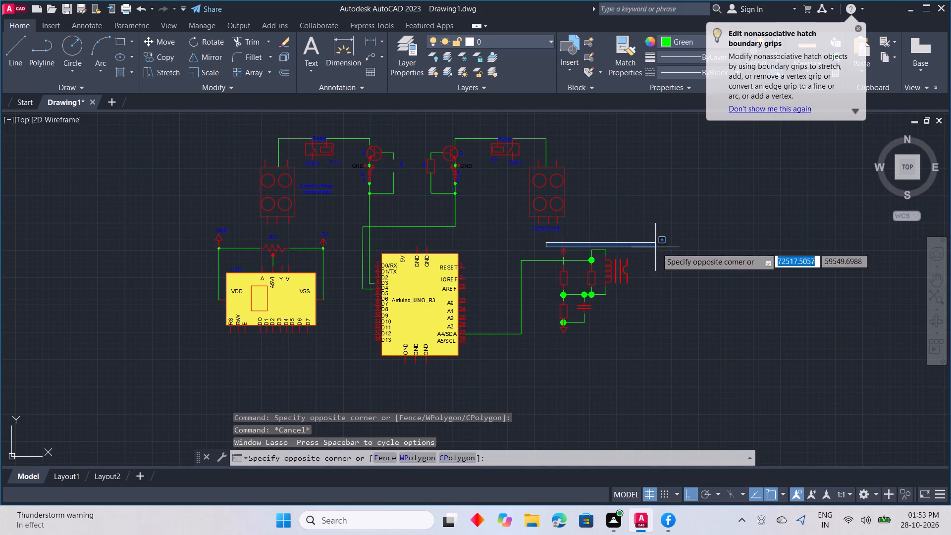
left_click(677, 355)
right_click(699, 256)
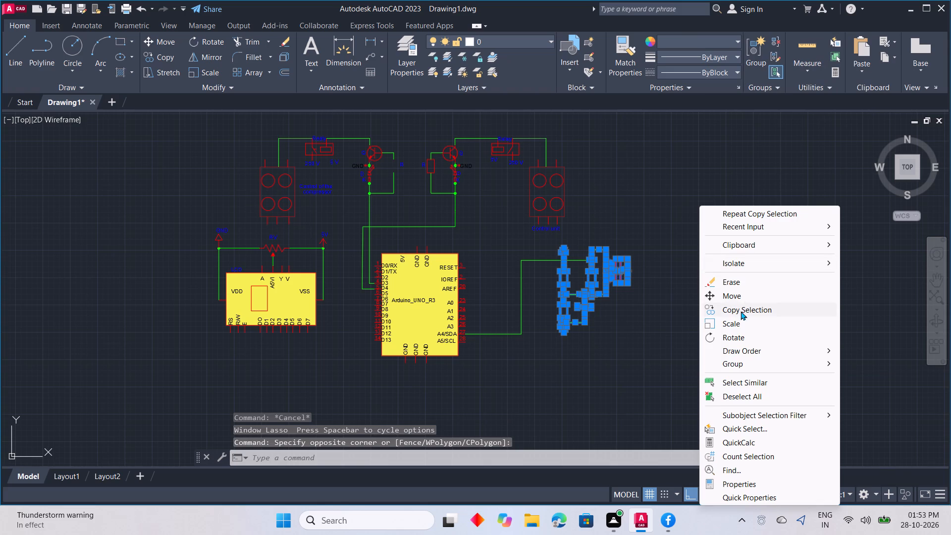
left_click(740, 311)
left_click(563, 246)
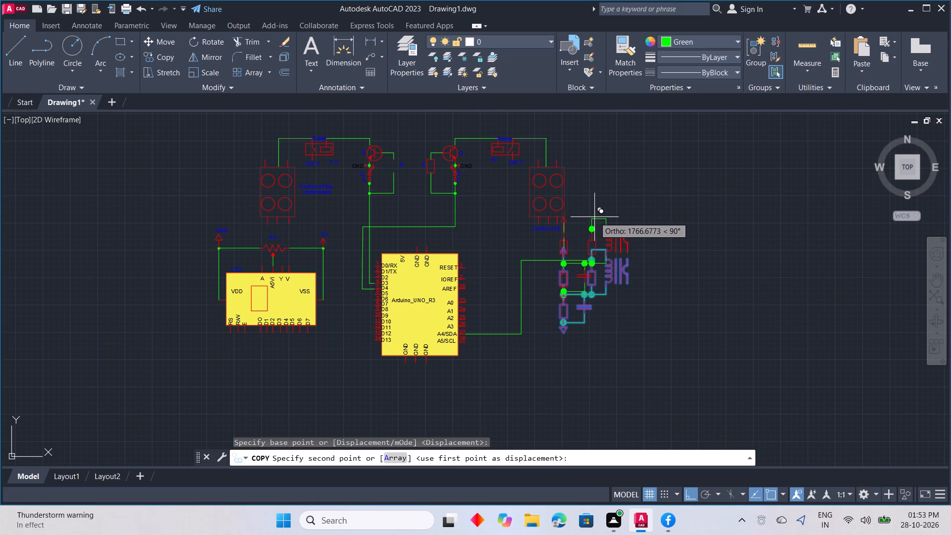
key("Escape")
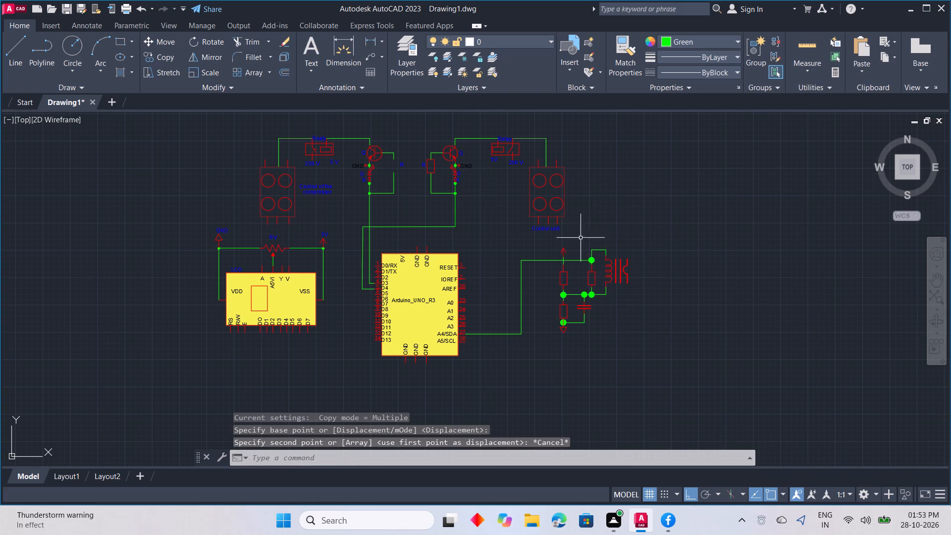
With Ortho off, move the whole resistor, capacitor and transformer network diagonally up and to the right, off the A4/SDA wire.
left_click(556, 241)
left_click(650, 347)
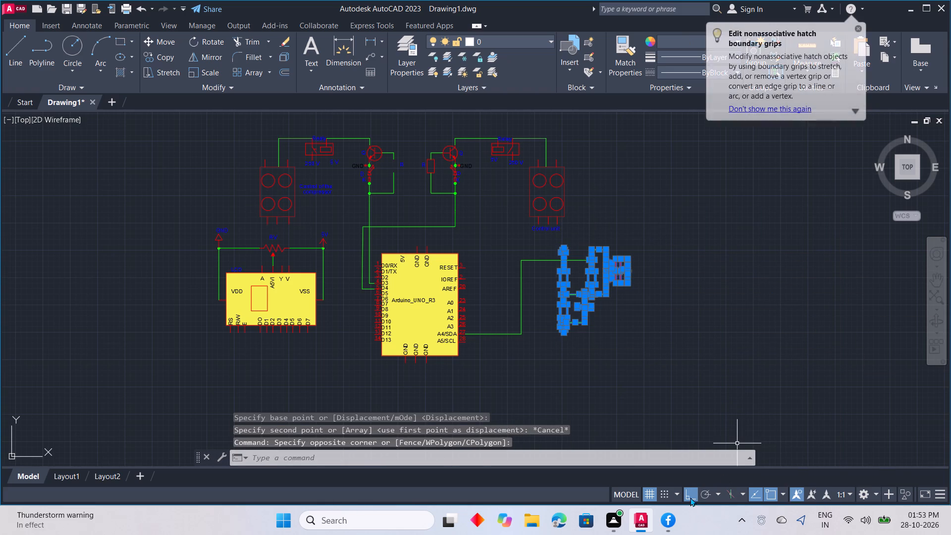
left_click(690, 497)
right_click(724, 340)
left_click(772, 126)
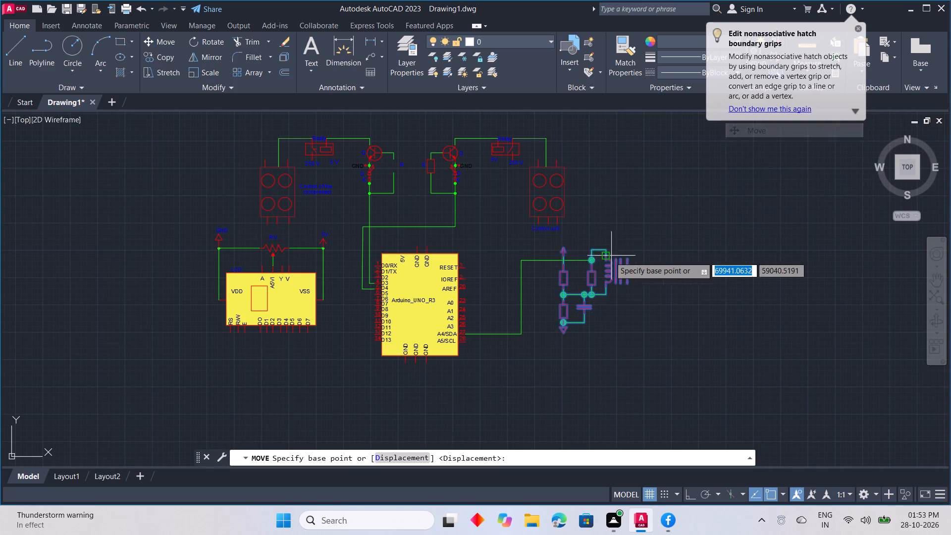
left_click(561, 247)
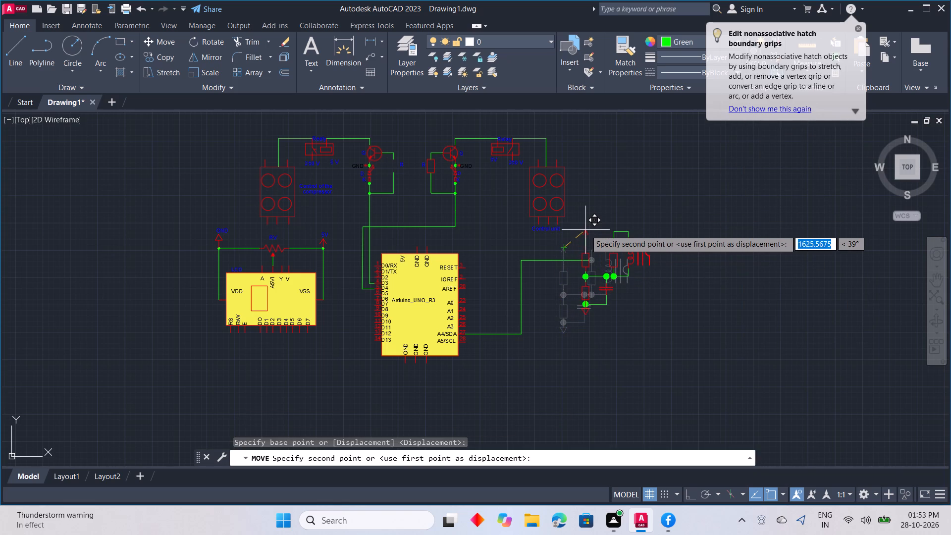
left_click(585, 222)
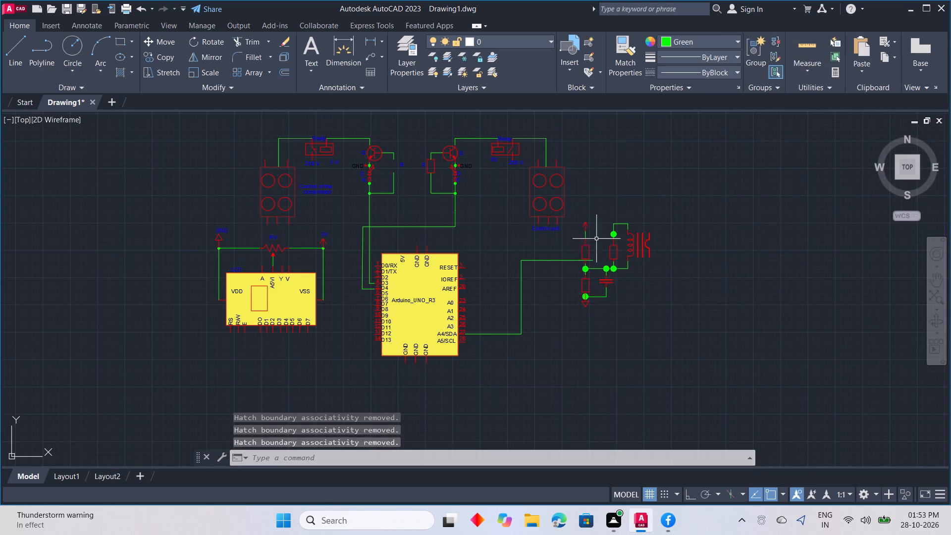
key("Escape")
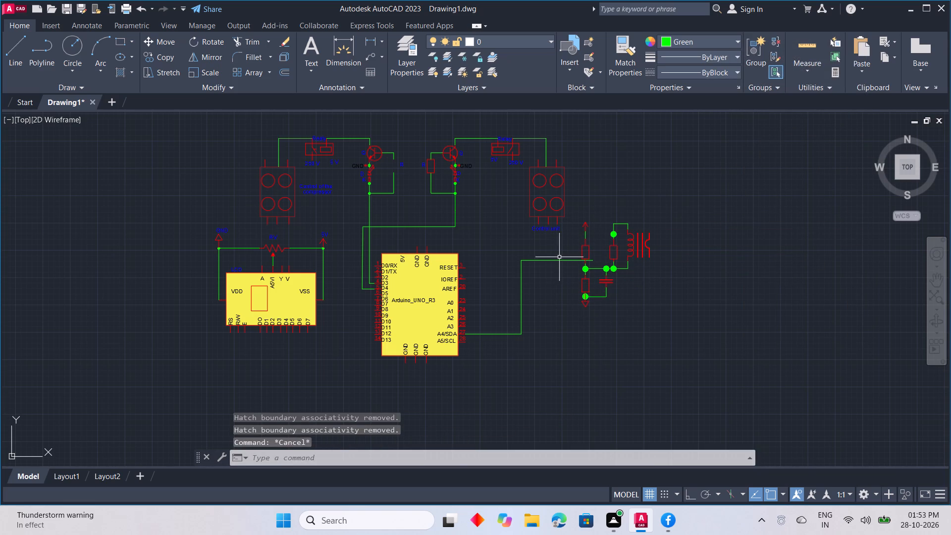
Erase the upper horizontal segment of the A4/SDA wire that led to the network.
left_click(560, 259)
key("Delete")
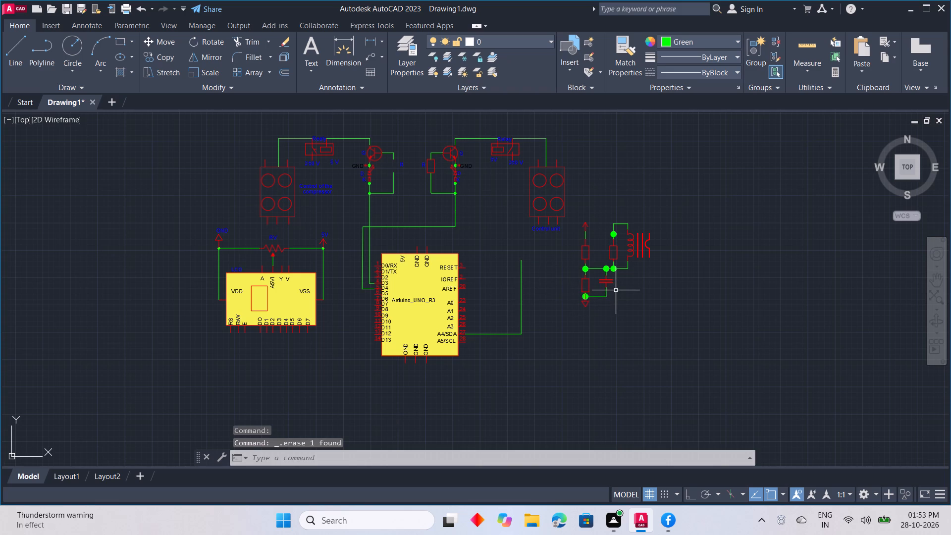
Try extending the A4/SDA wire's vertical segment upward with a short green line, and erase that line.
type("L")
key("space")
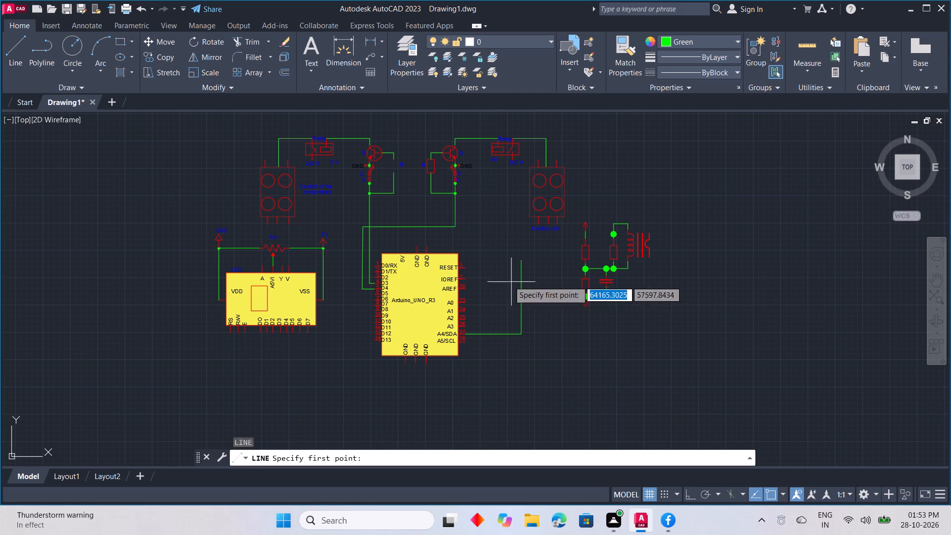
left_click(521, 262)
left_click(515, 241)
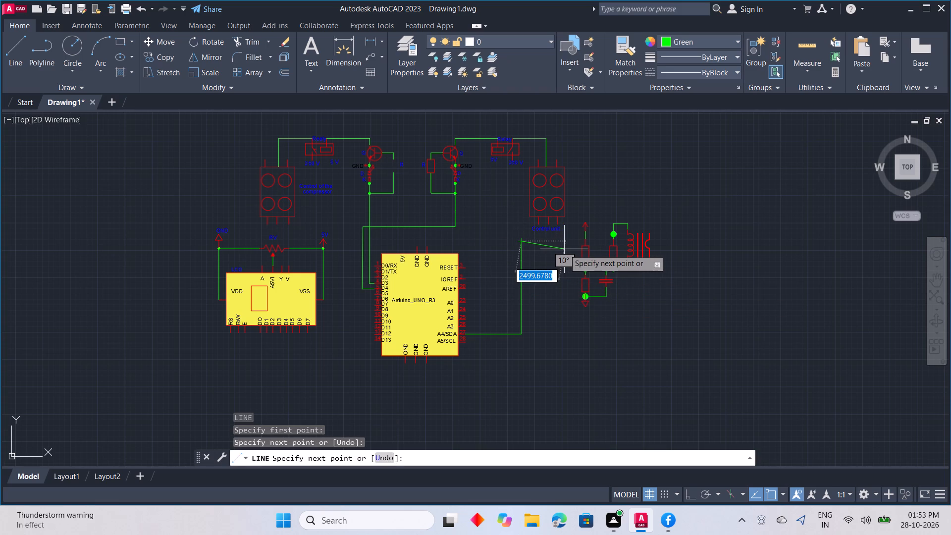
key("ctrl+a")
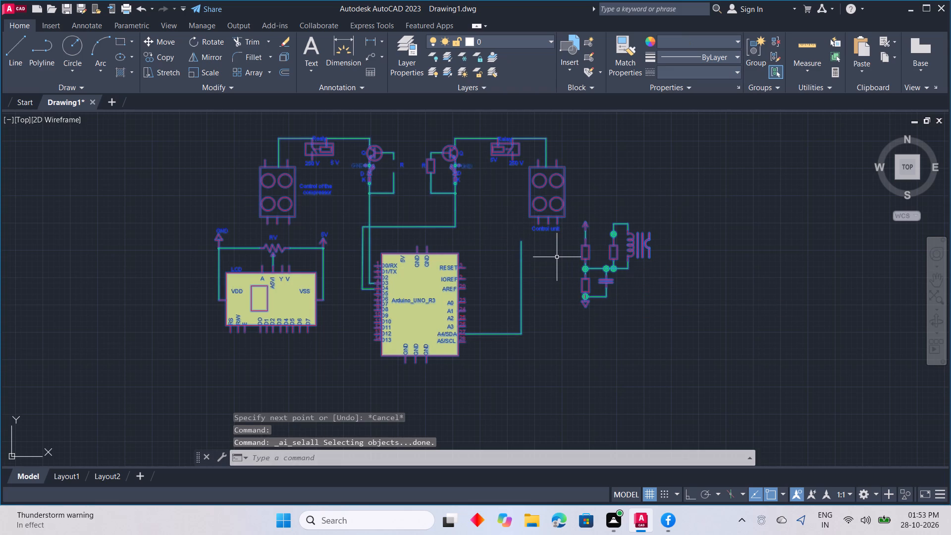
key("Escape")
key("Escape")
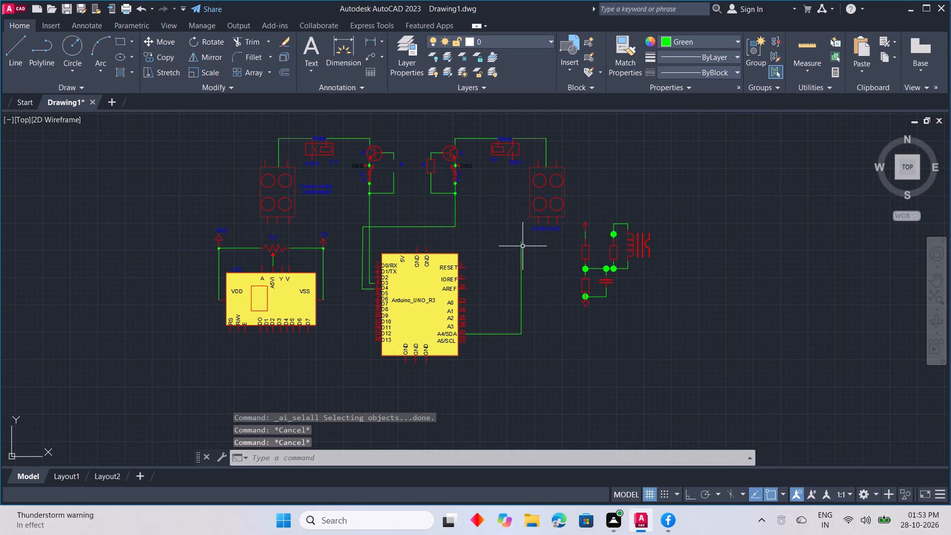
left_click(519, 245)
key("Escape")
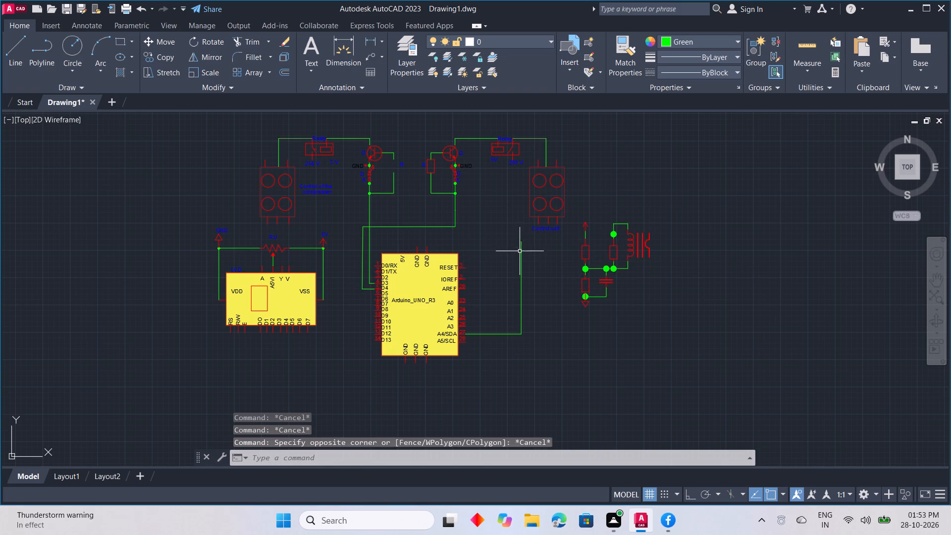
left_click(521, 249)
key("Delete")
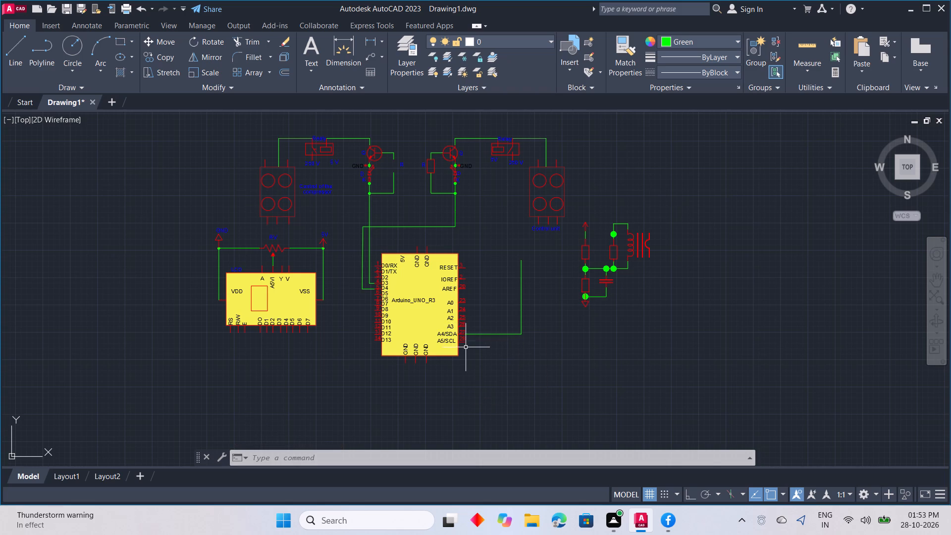
Draw a green horizontal wire about 9048 units long from the Arduino's A3 pin toward the area below the network.
key("l")
key("space")
left_click(469, 325)
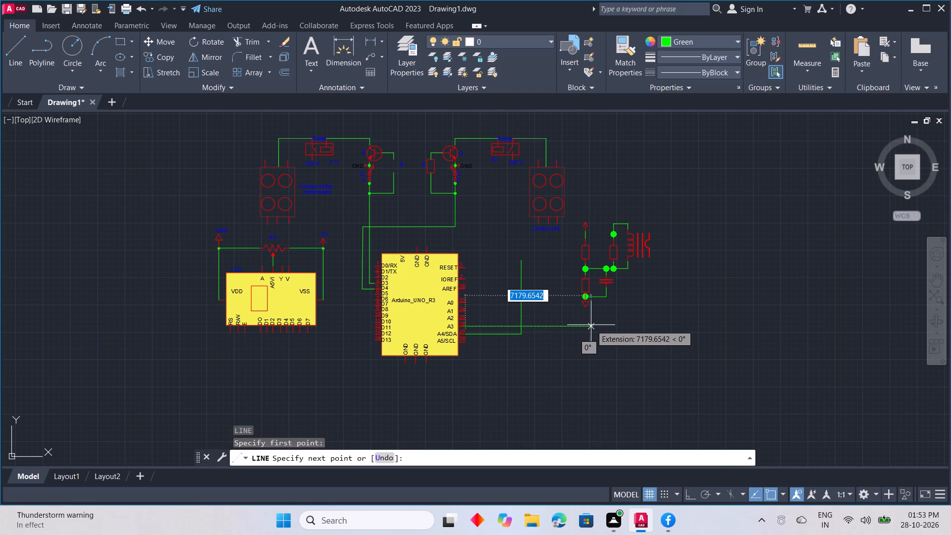
left_click(623, 328)
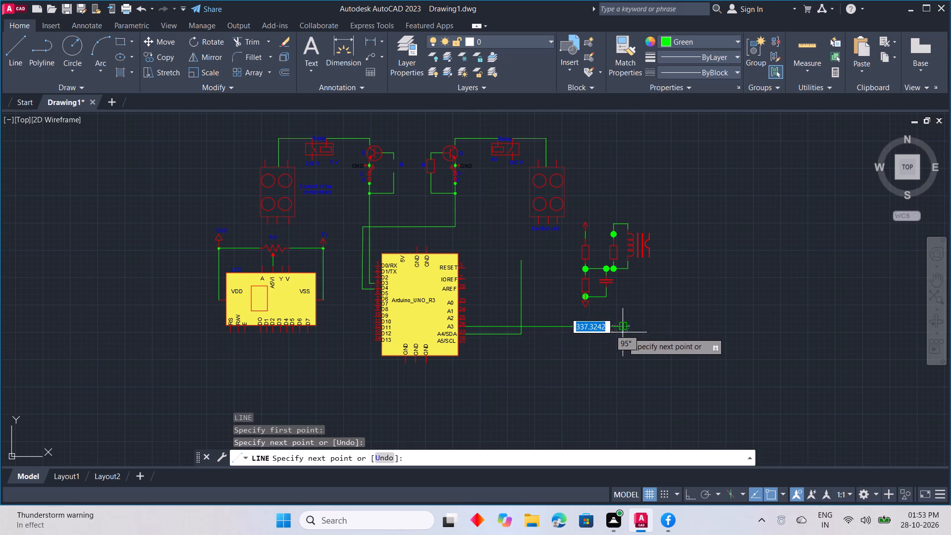
key("Escape")
Move the whole resistor, capacitor and transformer network slightly straight up, farther from the A3 wire.
left_click(578, 221)
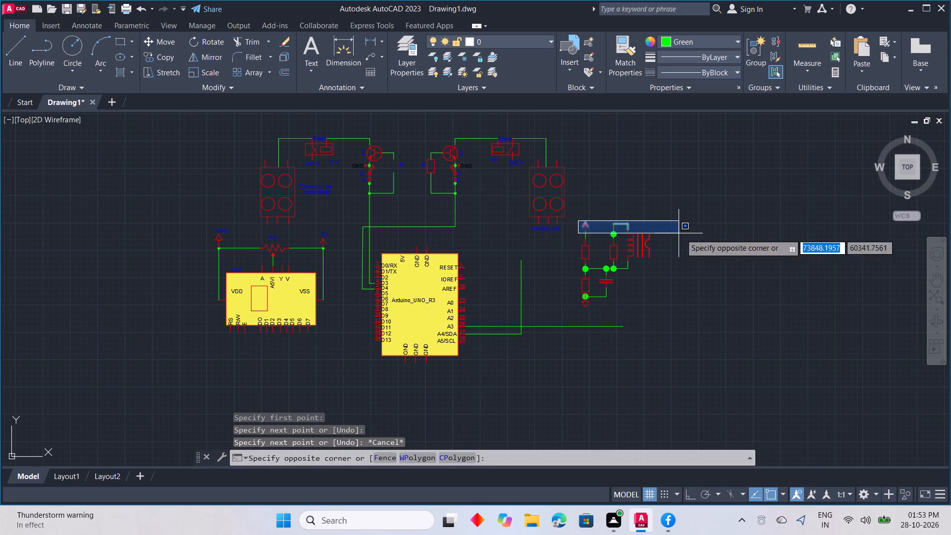
left_click(686, 320)
right_click(700, 315)
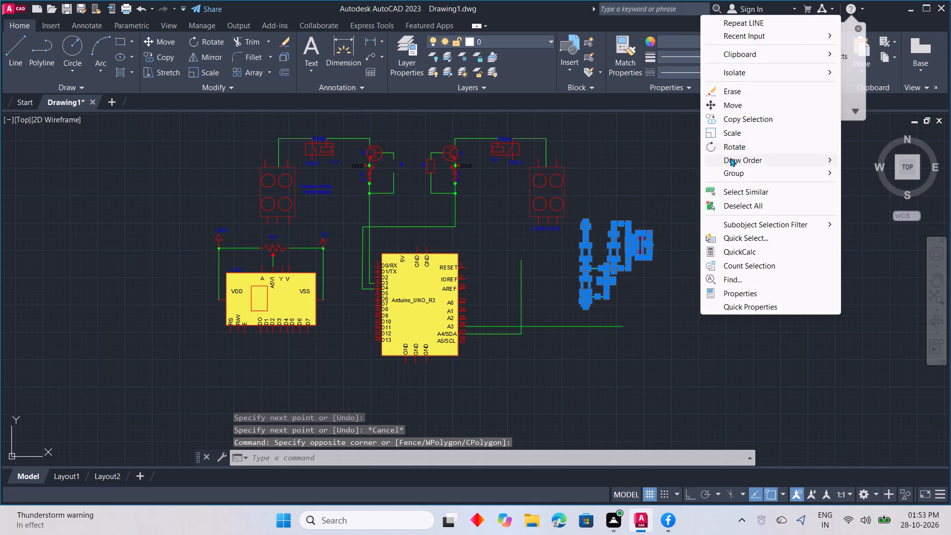
left_click(729, 107)
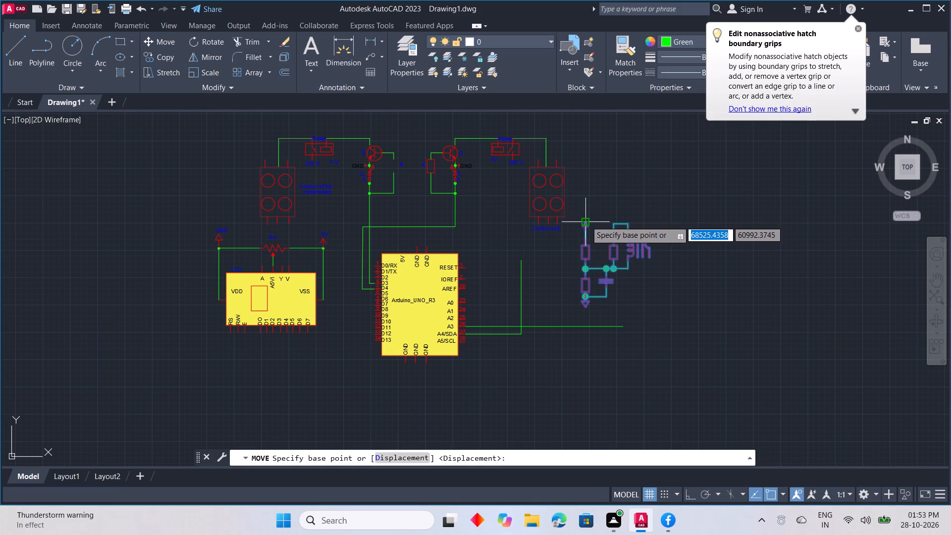
left_click(586, 221)
left_click(586, 214)
key("Escape")
With Ortho on, copy the whole network about 5749 units straight down so the copy's upper junction dot sits on the A3 wire.
left_click(580, 207)
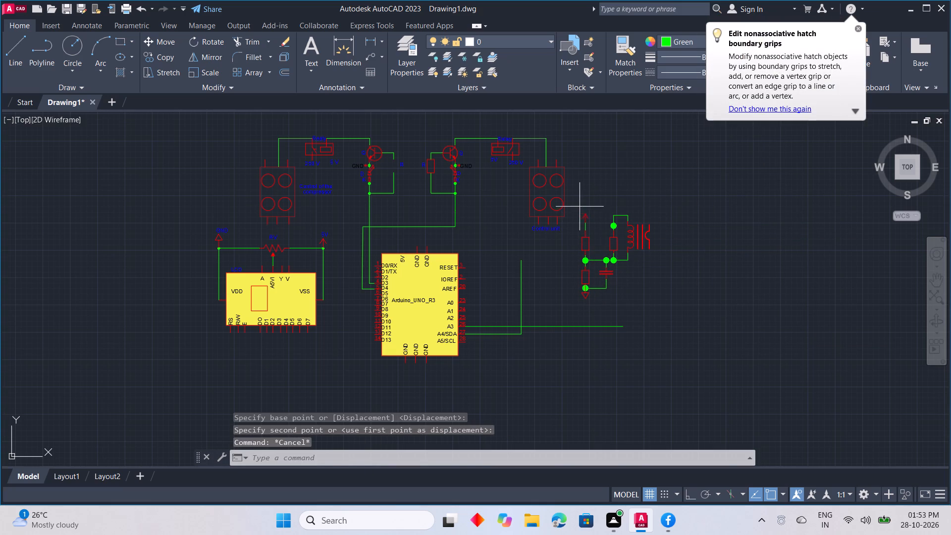
left_click(686, 306)
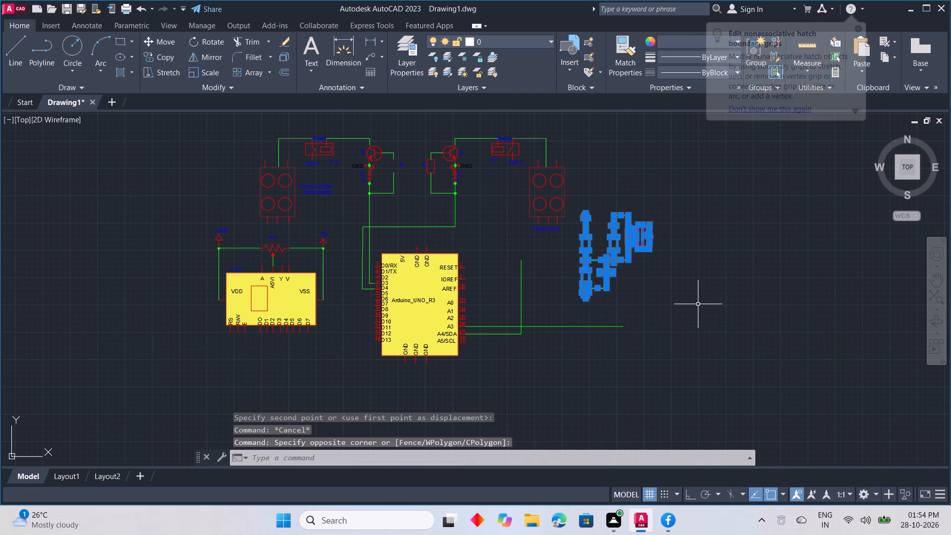
right_click(698, 304)
left_click(751, 111)
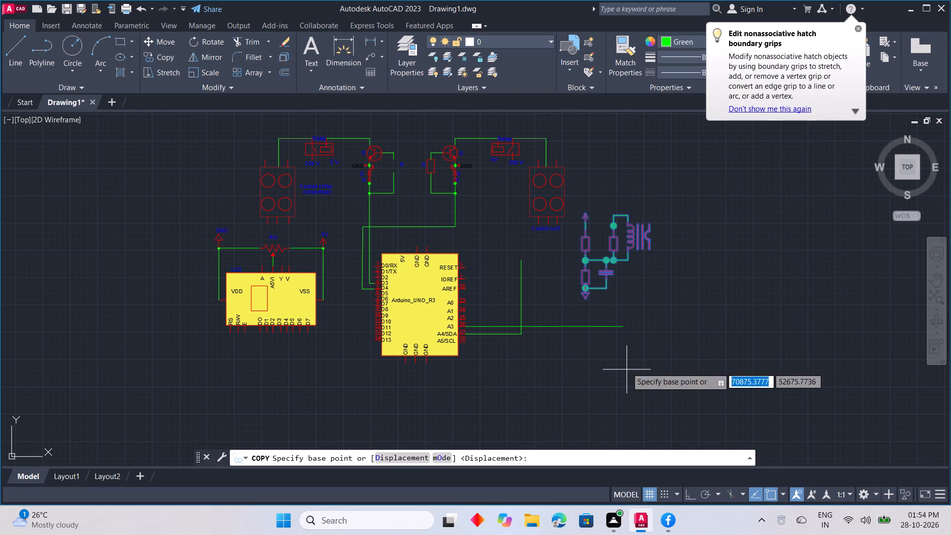
left_click(585, 212)
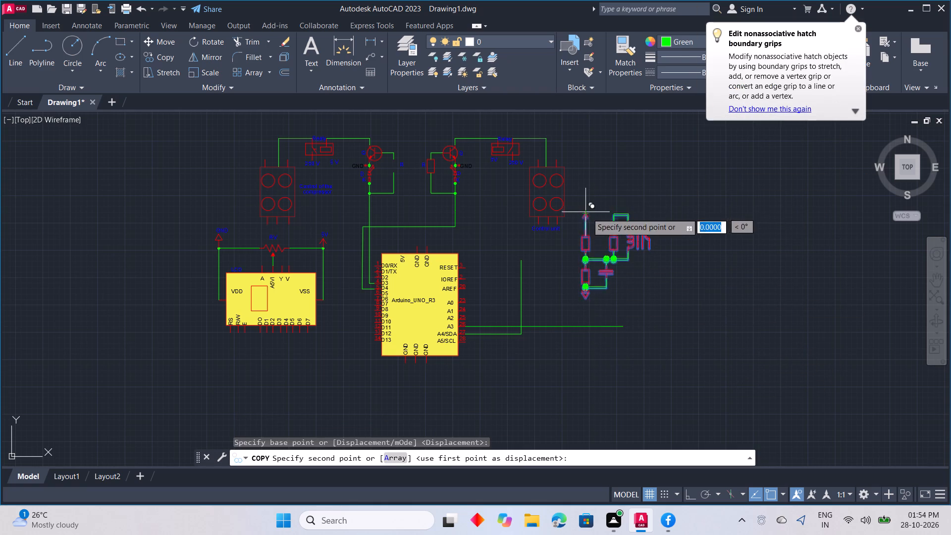
scroll(582, 324, "up", 2)
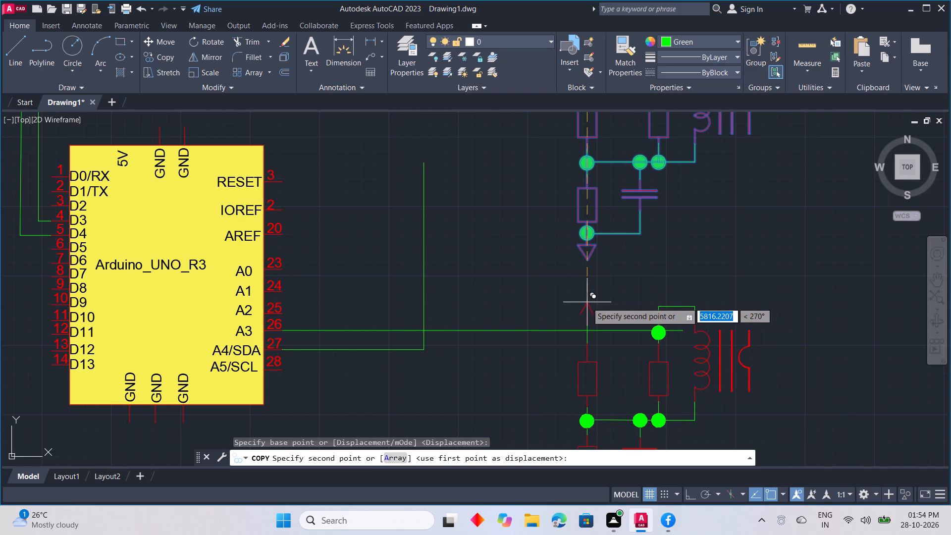
left_click(686, 492)
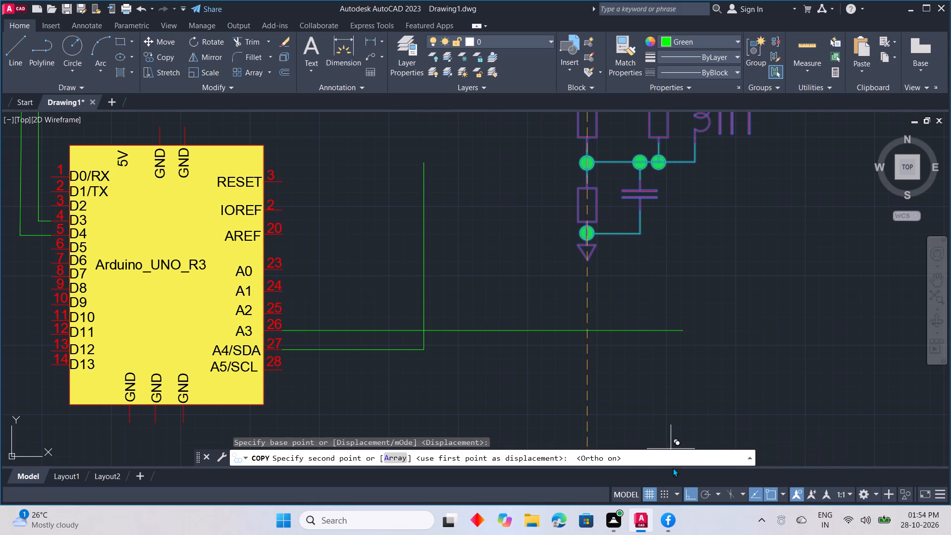
left_click(600, 299)
key("Escape")
scroll(619, 328, "down", 1)
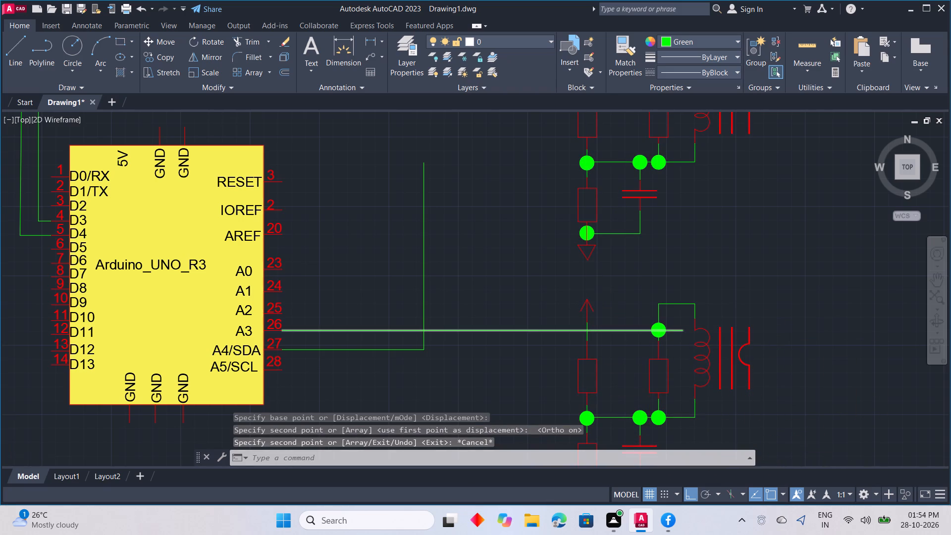
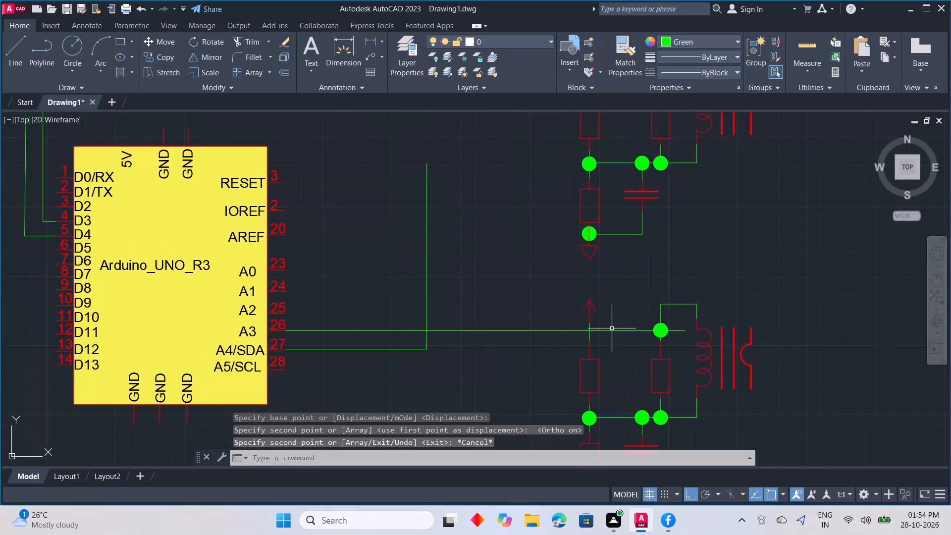
Draw a green horizontal line from the upper network's left resistor to directly above the A4/SDA wire's vertical segment.
scroll(622, 314, "down", 2)
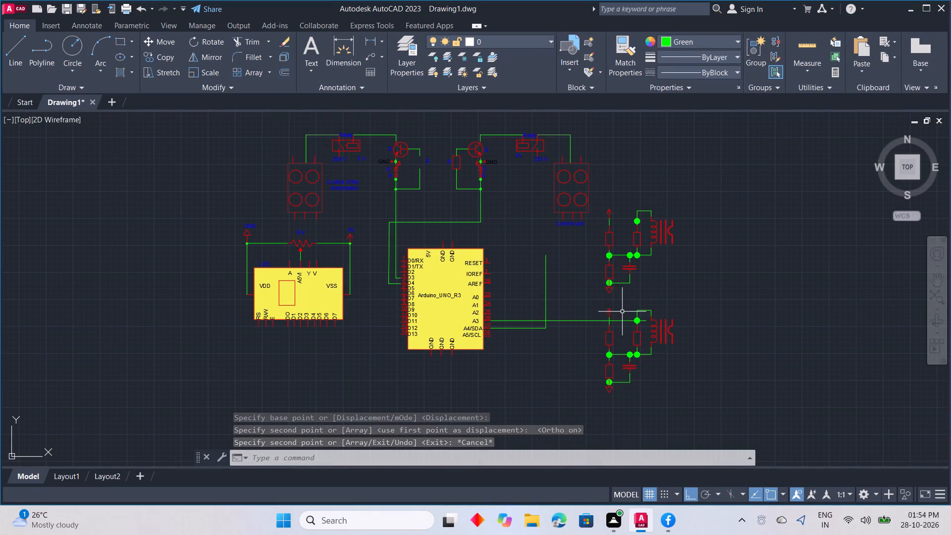
middle_click_drag(620, 411, 605, 390)
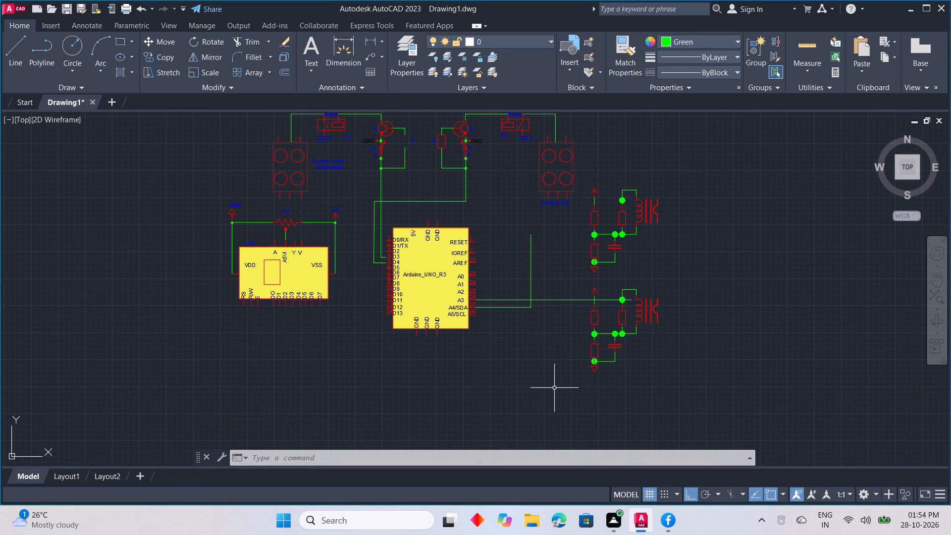
middle_click_drag(556, 388, 557, 391)
middle_click_drag(557, 391, 554, 413)
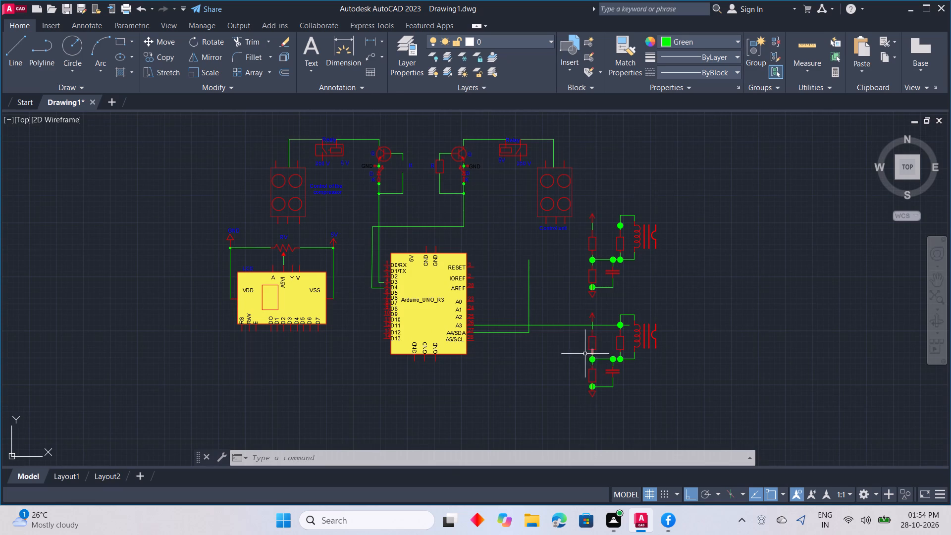
scroll(584, 354, "down", 2)
scroll(581, 350, "up", 3)
key("l")
key("space")
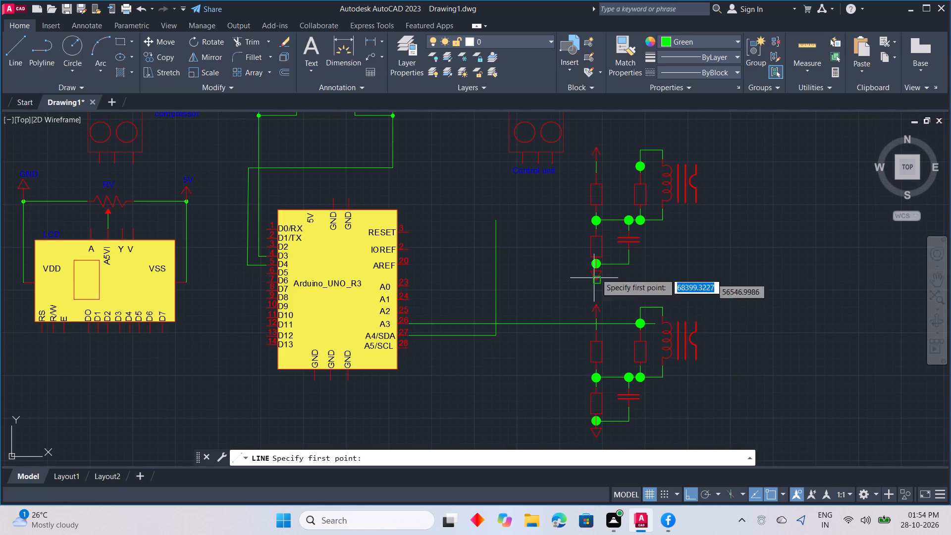
left_click(592, 194)
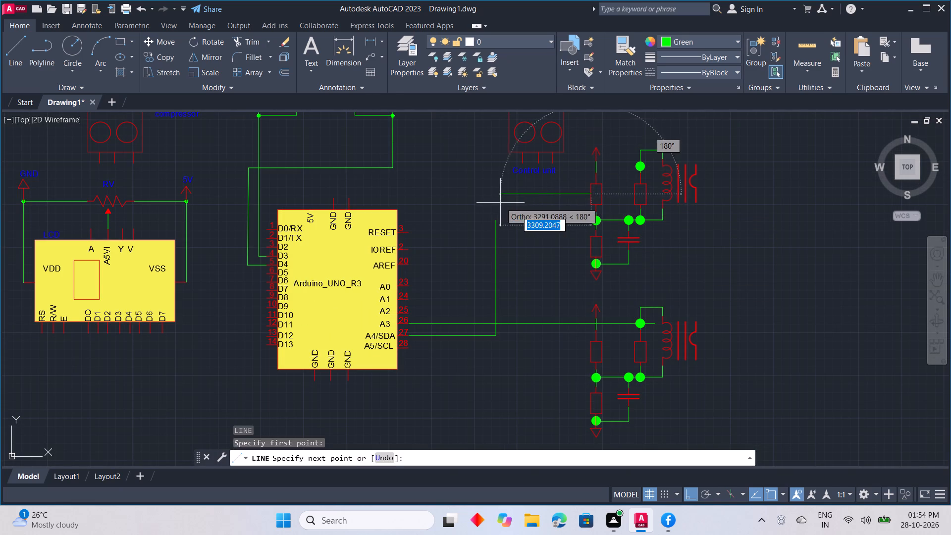
left_click(494, 201)
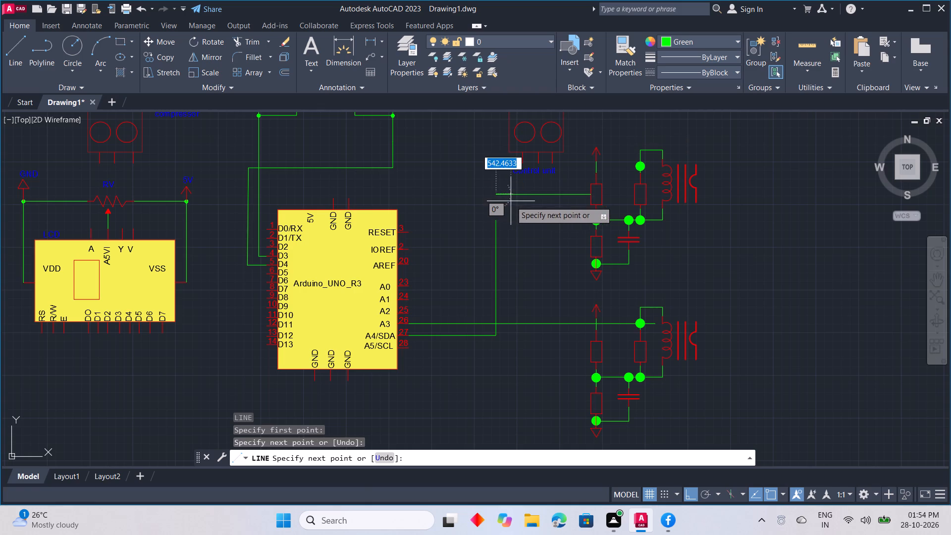
key("Escape")
Extend the A4/SDA wire's vertical segment up to meet the horizontal line from the upper network's left resistor.
type("EX")
key("space")
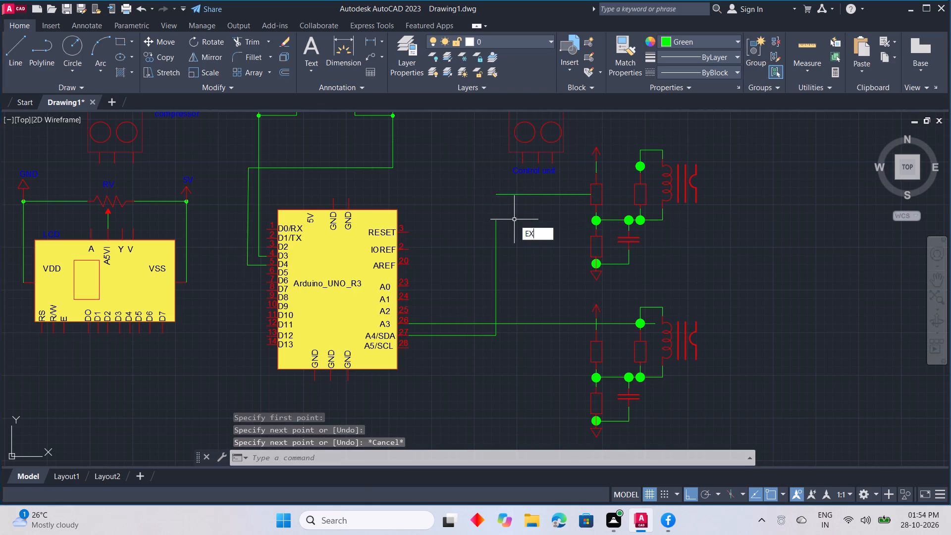
left_click(497, 233)
key("Escape")
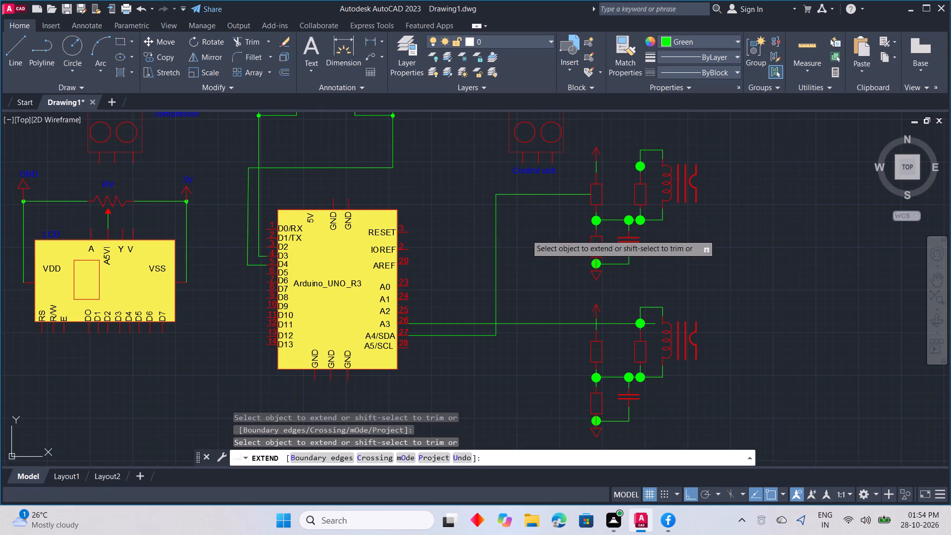
Draw a green wire from the Arduino's A2 pin: a short run right, about 6024 units down, and right beneath the lower network.
scroll(527, 236, "down", 3)
scroll(527, 304, "up", 1)
middle_click_drag(517, 277, 491, 325)
scroll(448, 300, "up", 1)
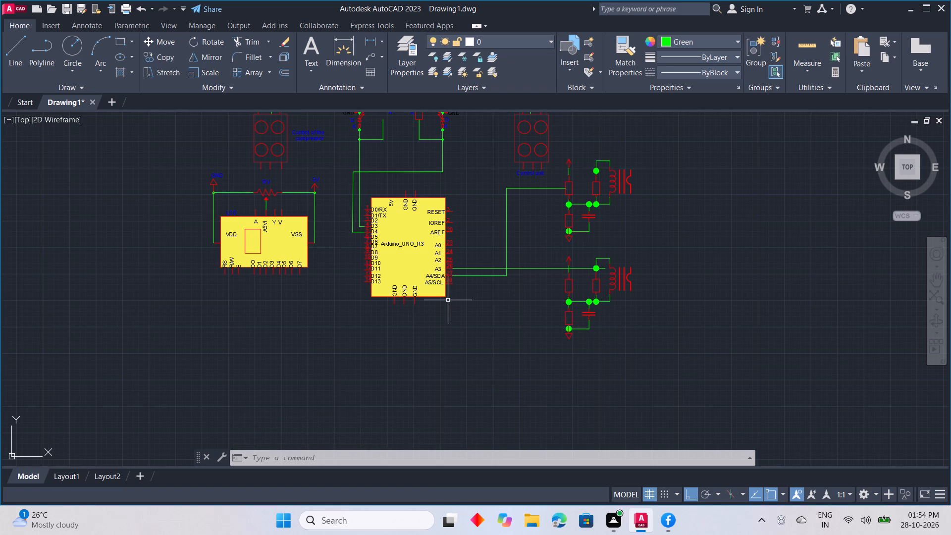
type("L")
key("space")
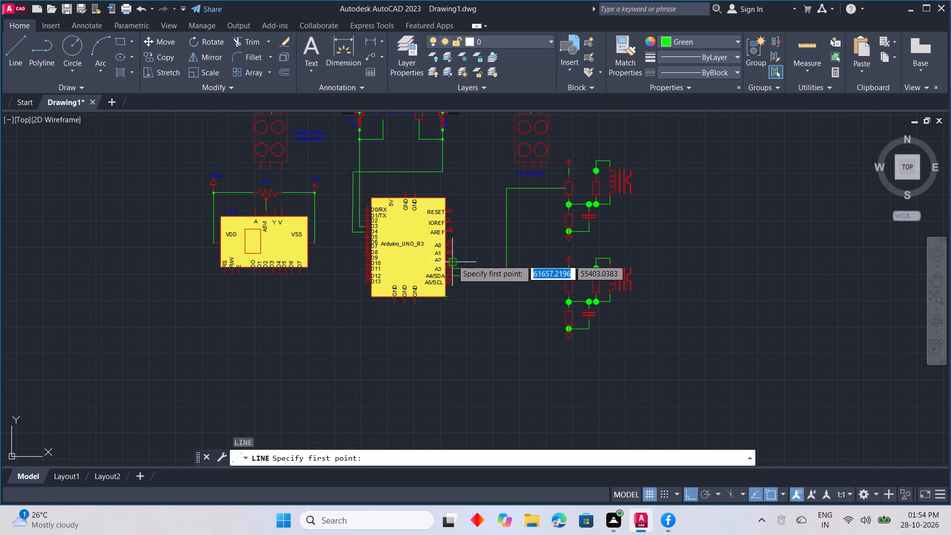
left_click(452, 260)
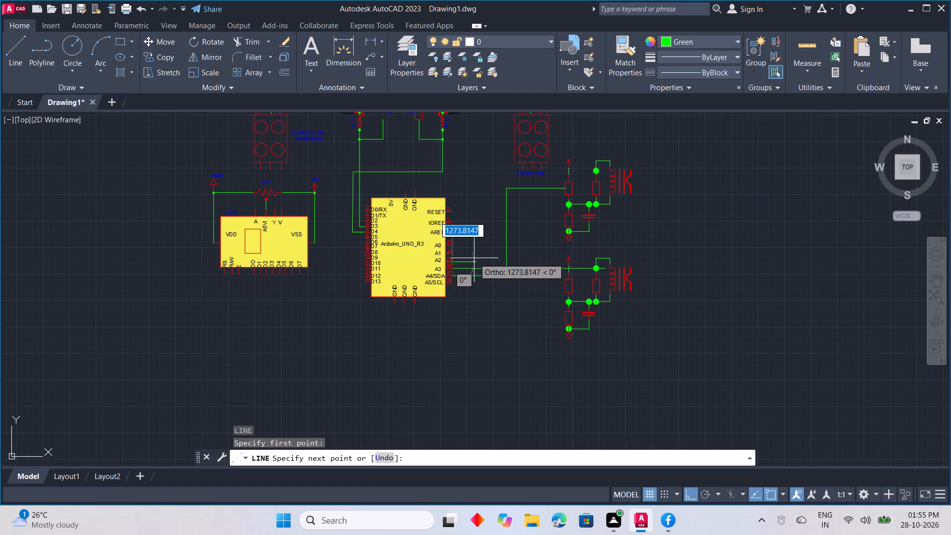
left_click(499, 261)
middle_click_drag(498, 346, 506, 320)
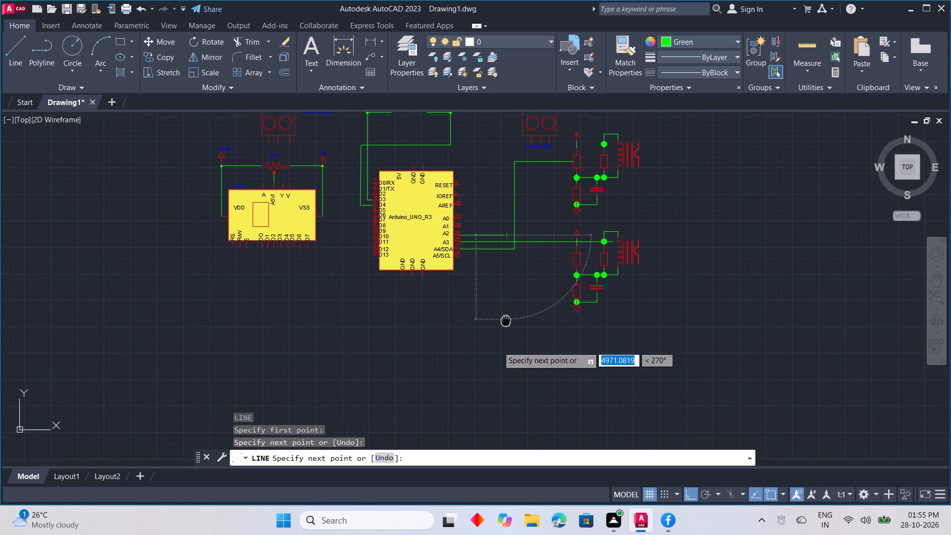
middle_click_drag(506, 320, 506, 319)
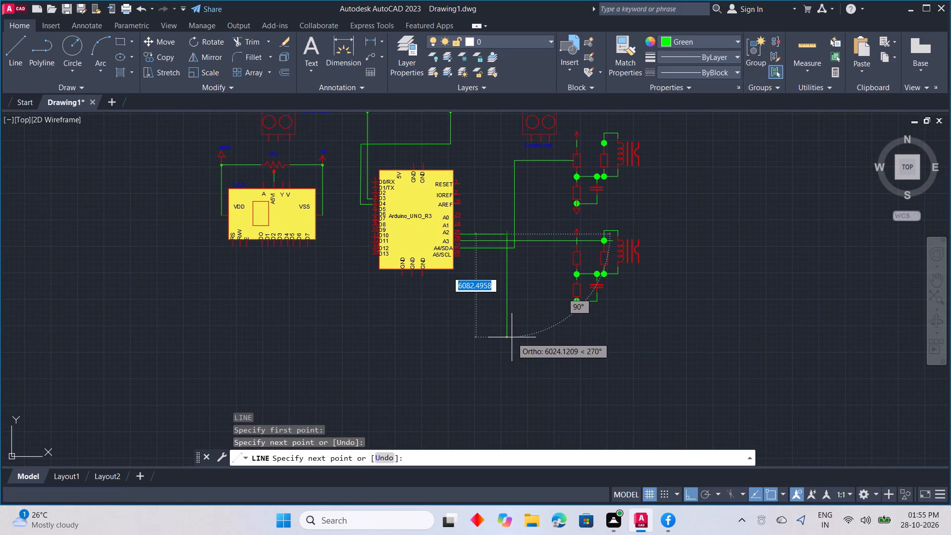
left_click(512, 337)
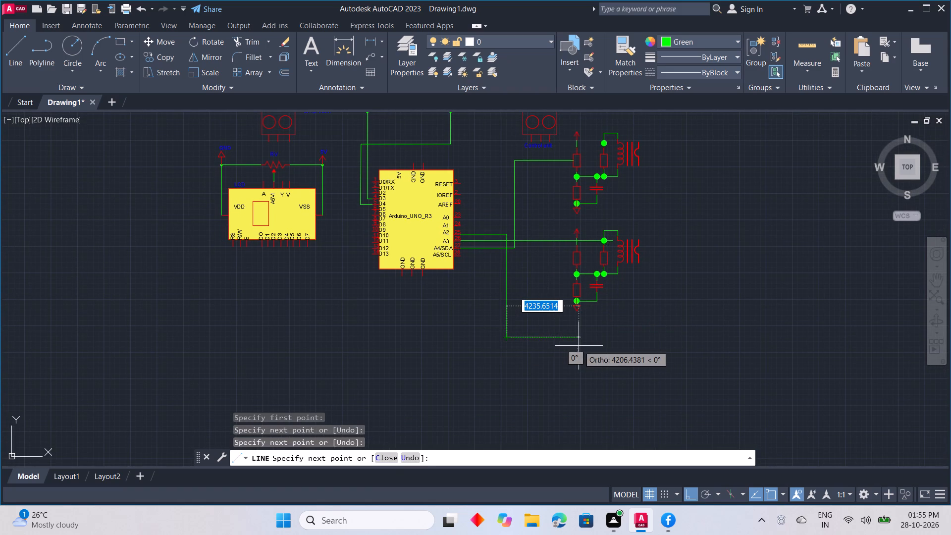
left_click(616, 347)
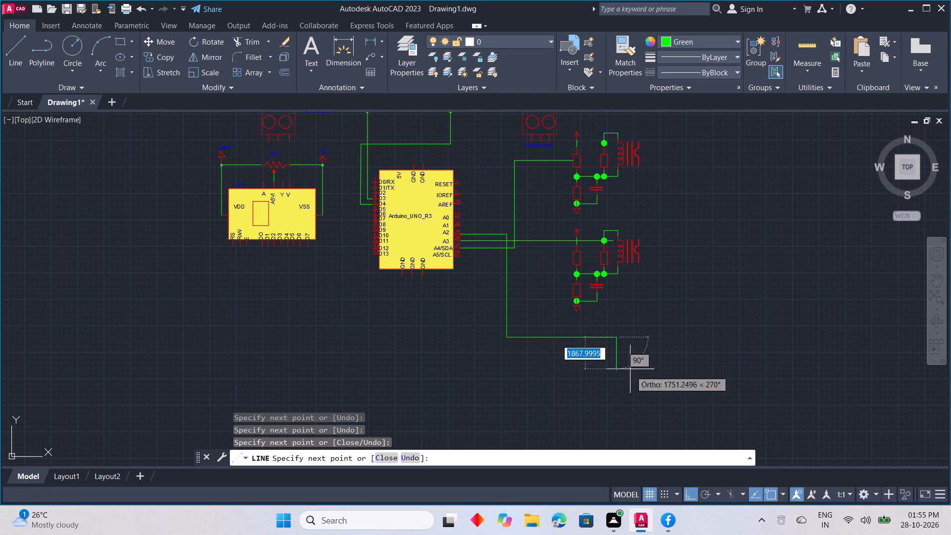
key("Escape")
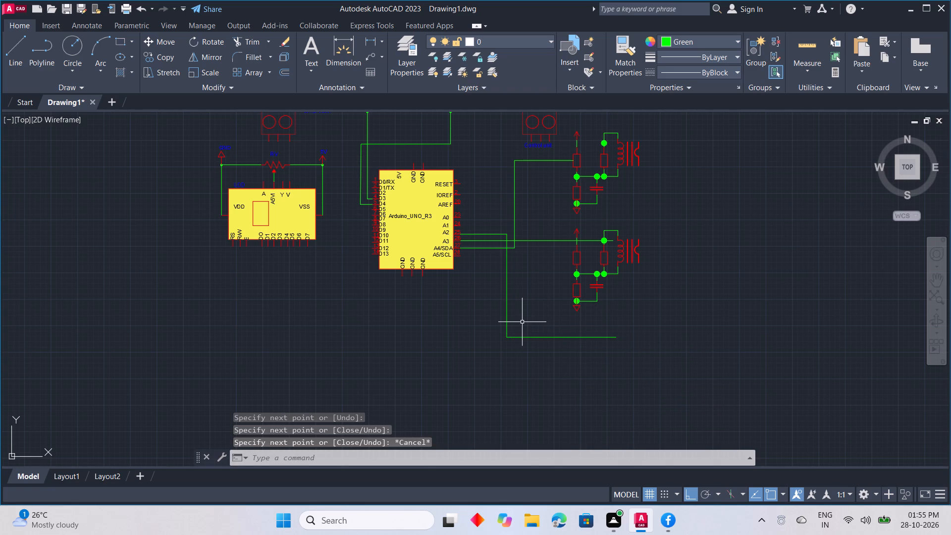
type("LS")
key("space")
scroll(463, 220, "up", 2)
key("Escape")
Draw a green wire from the A1 pin, about 1650 units right and straight down to roughly the A2 wire's lower horizontal level.
type("L")
key("space")
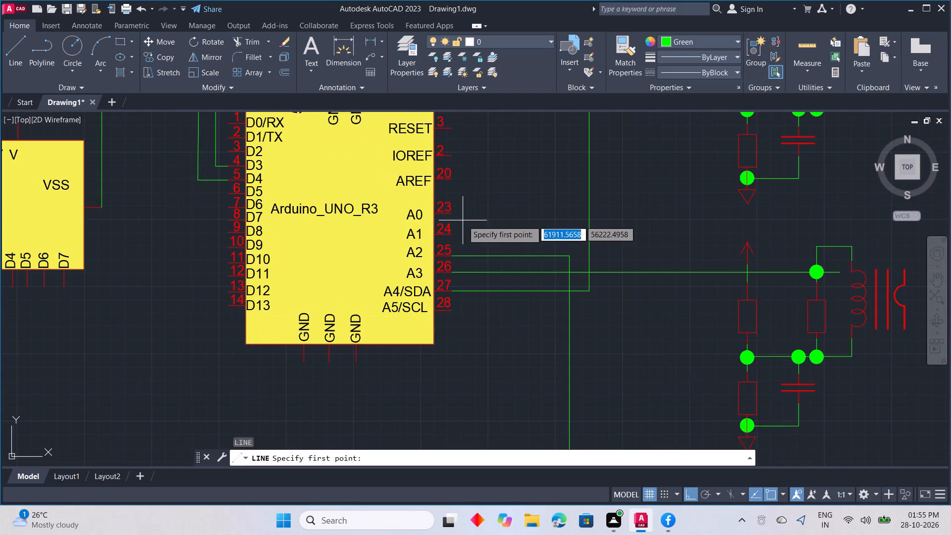
left_click(453, 233)
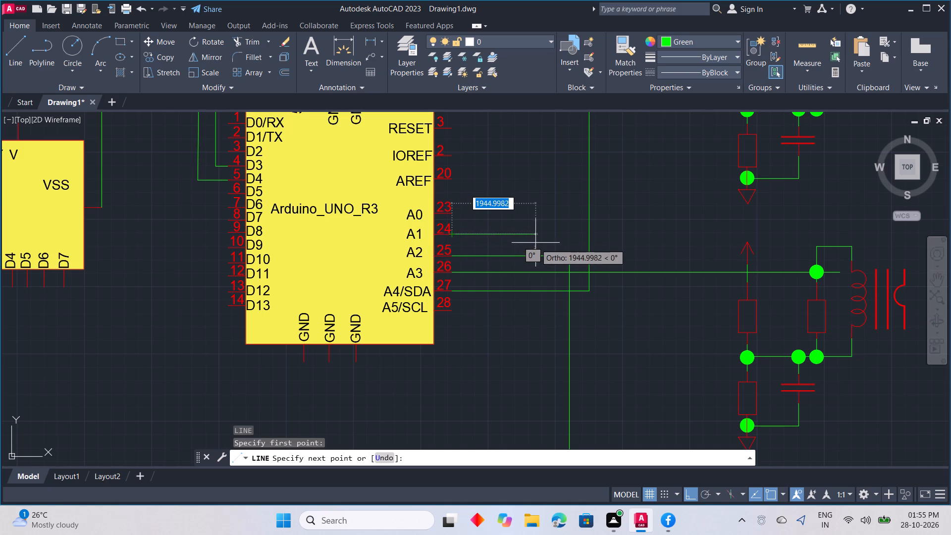
left_click(537, 237)
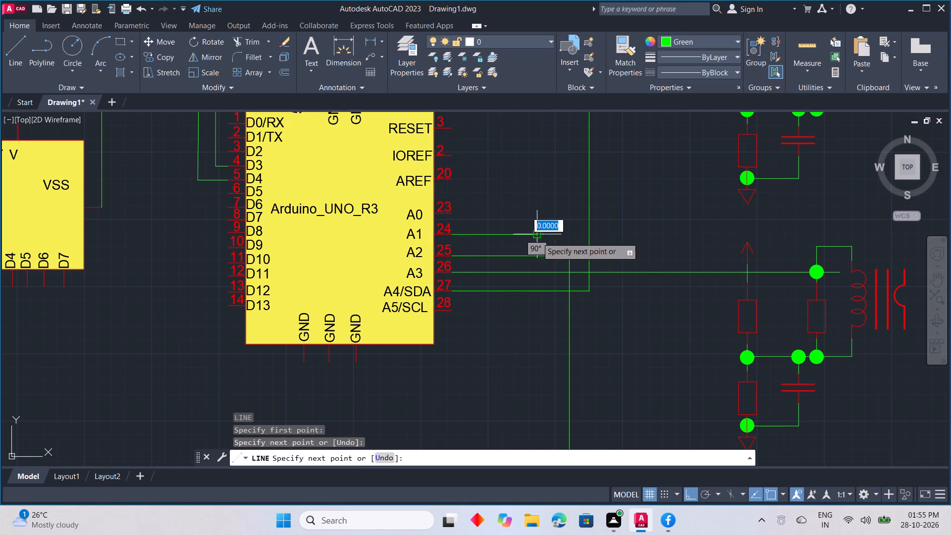
middle_click_drag(531, 354, 546, 230)
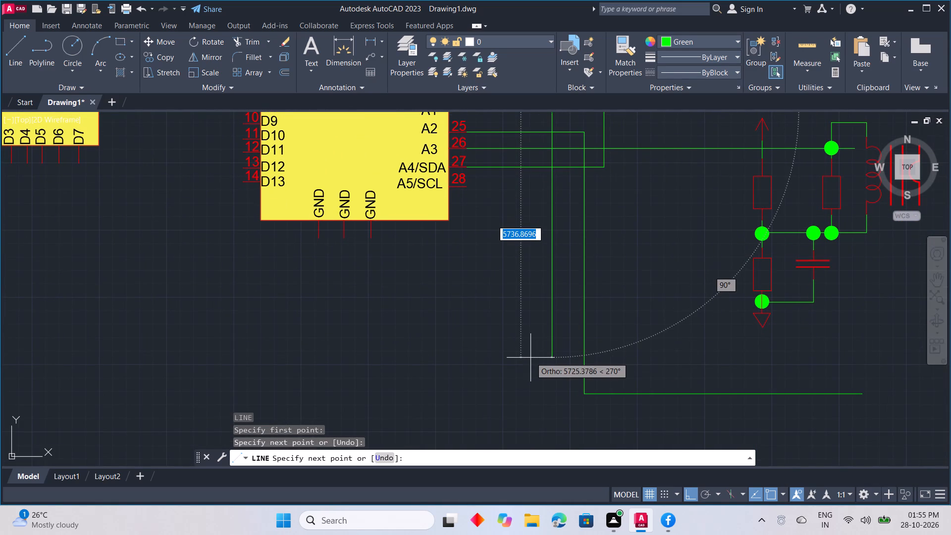
scroll(530, 358, "down", 3)
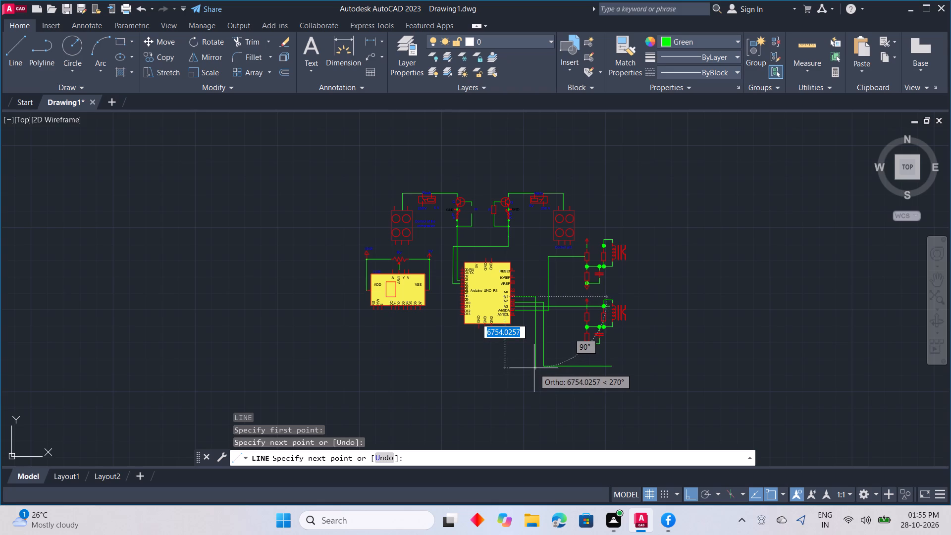
key("ctrl+z")
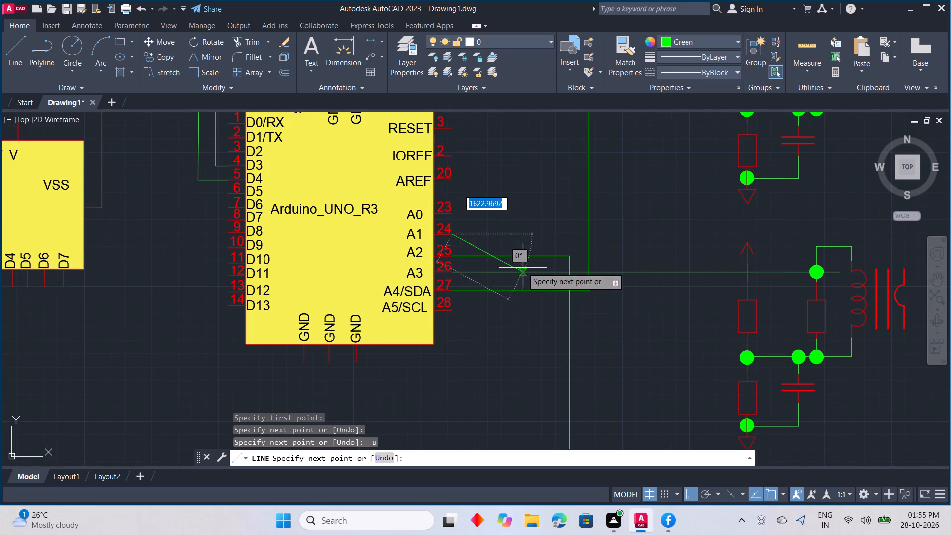
left_click(530, 234)
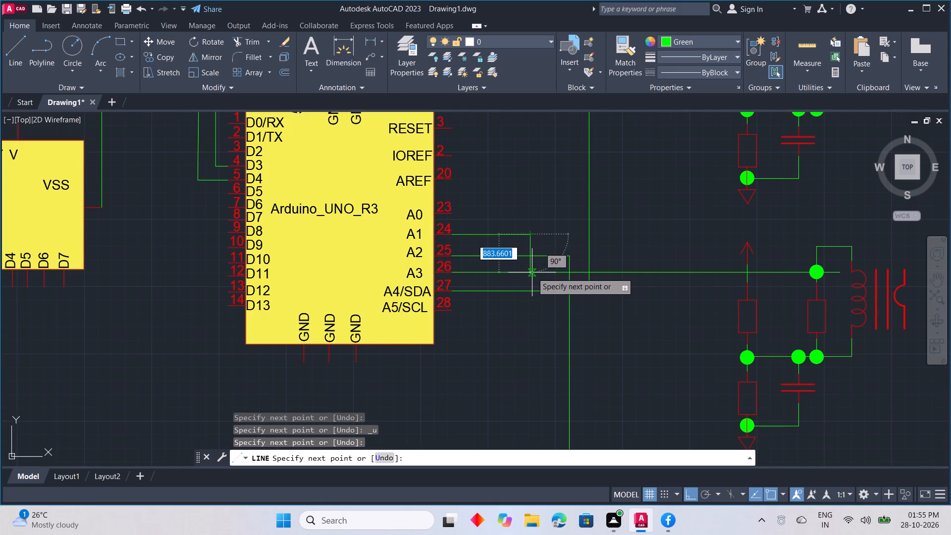
key("ctrl+z")
left_click(523, 236)
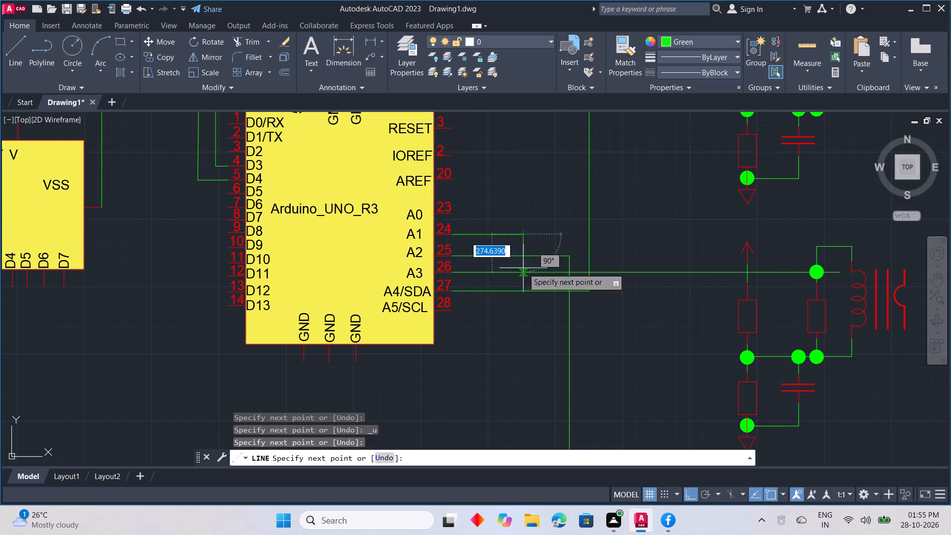
middle_click_drag(519, 363, 546, 220)
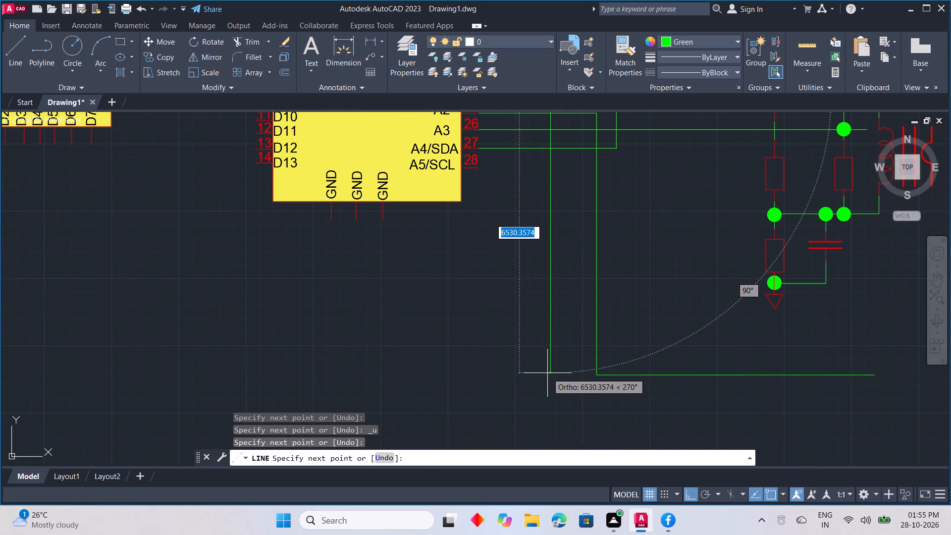
left_click(547, 379)
key("Escape")
Draw a green wire from the A0 pin, a short run right and straight down beside the A1 wire to the same level.
middle_click_drag(500, 332, 520, 448)
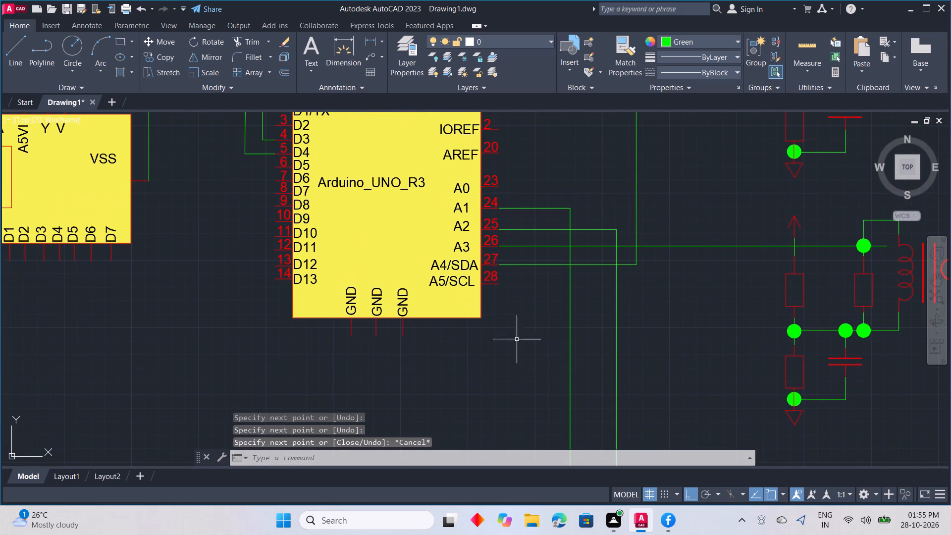
key("l")
key("space")
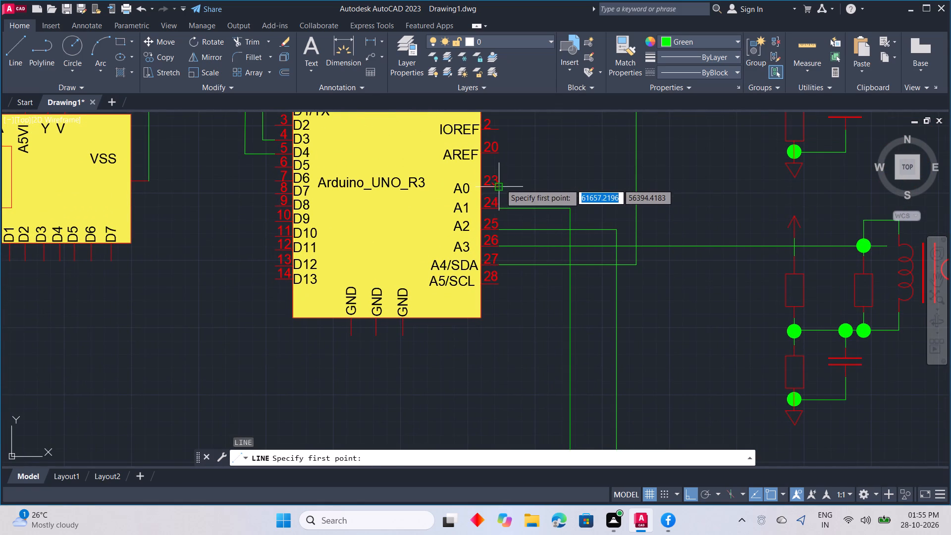
left_click(500, 189)
left_click(525, 193)
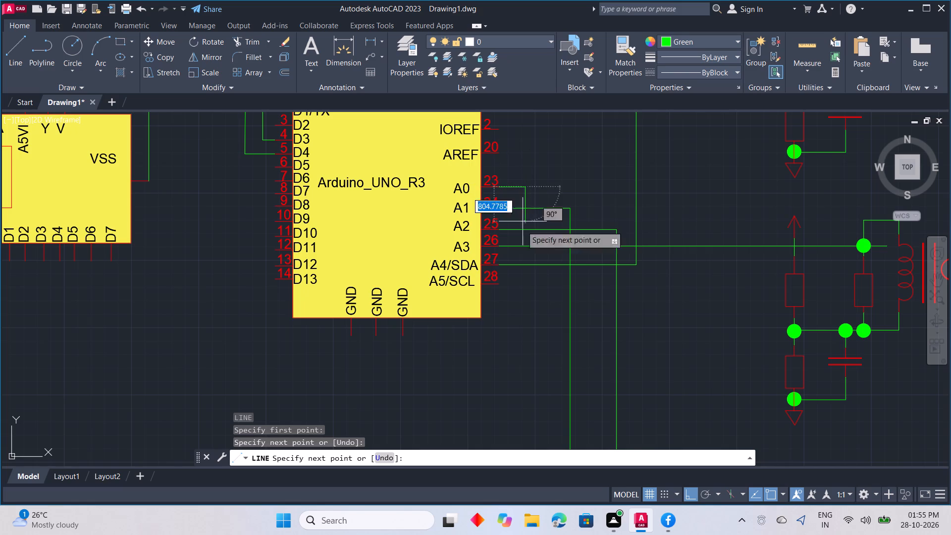
middle_click_drag(529, 405, 542, 284)
middle_click(533, 348)
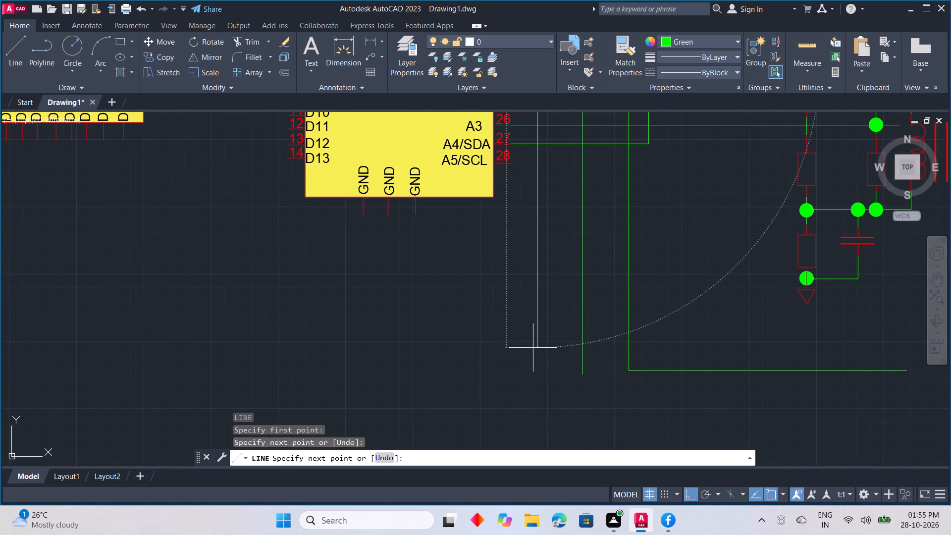
left_click(539, 374)
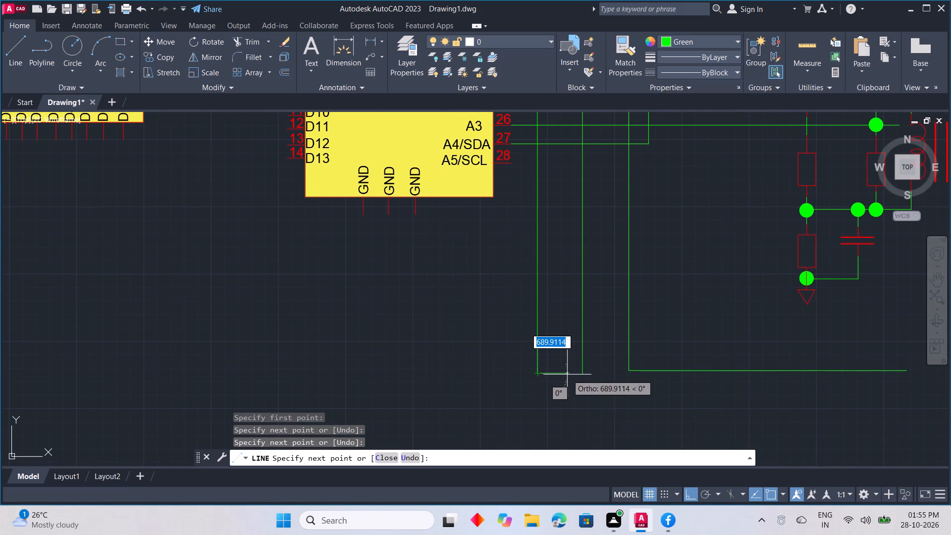
key("Escape")
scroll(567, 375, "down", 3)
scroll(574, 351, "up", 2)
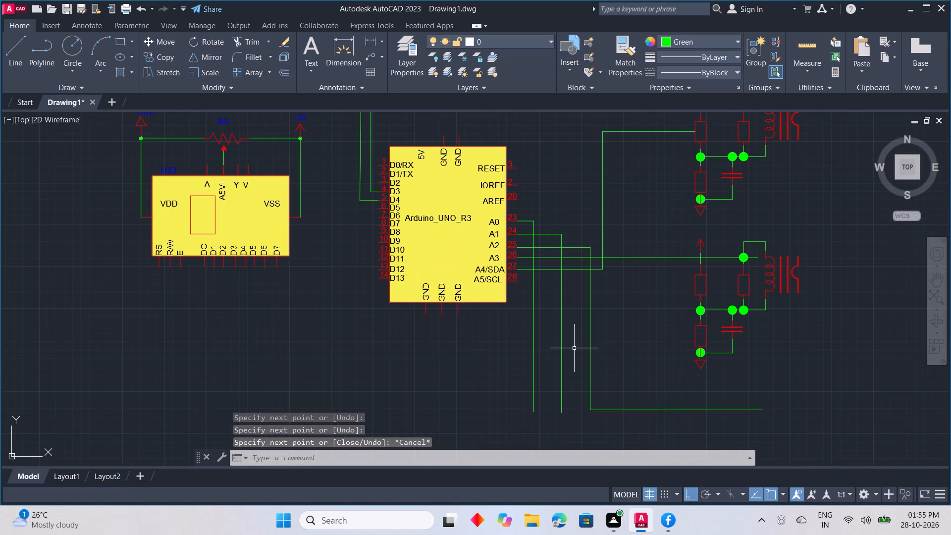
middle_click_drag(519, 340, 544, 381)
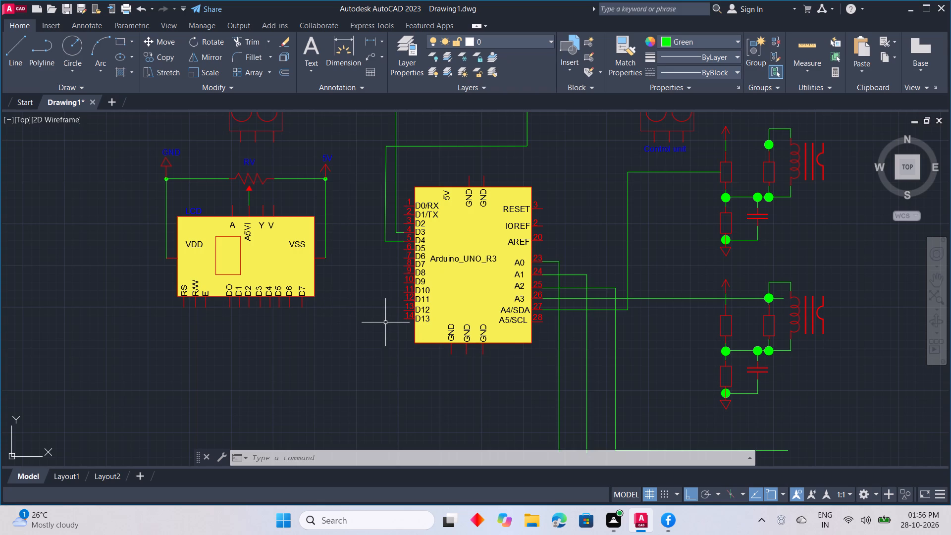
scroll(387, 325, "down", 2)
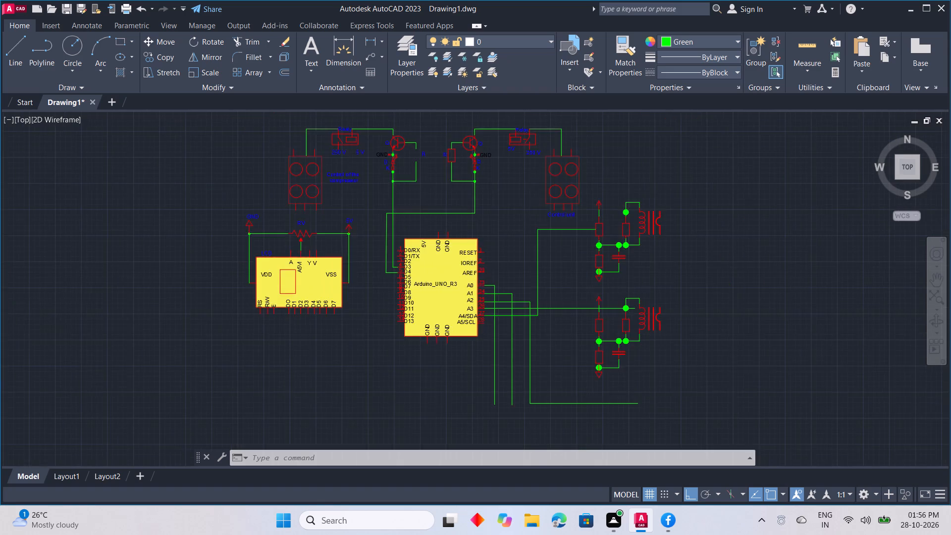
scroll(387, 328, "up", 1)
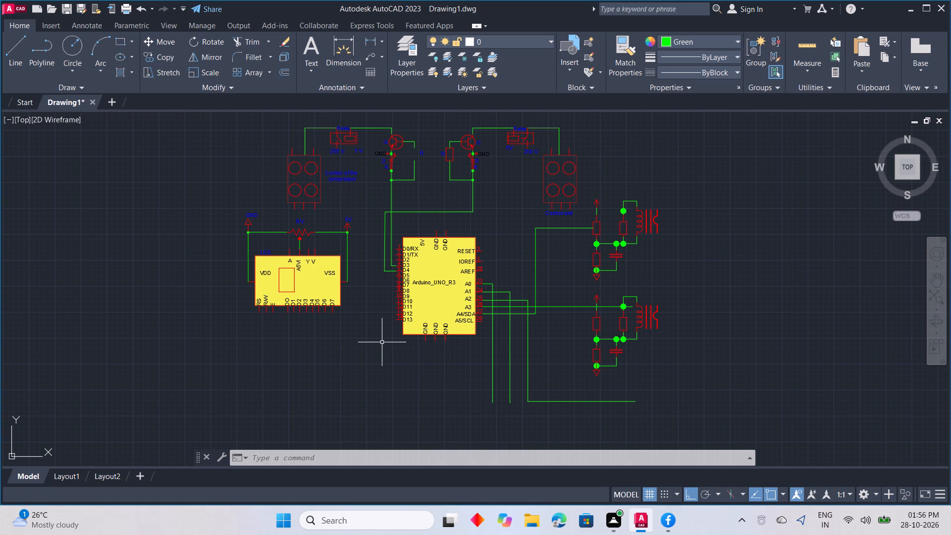
Delete the wiper arrow between the RV resistor and the LCD's A5VI pin, both its vertical line and its red arrowhead.
left_click_drag(155, 181, 167, 186)
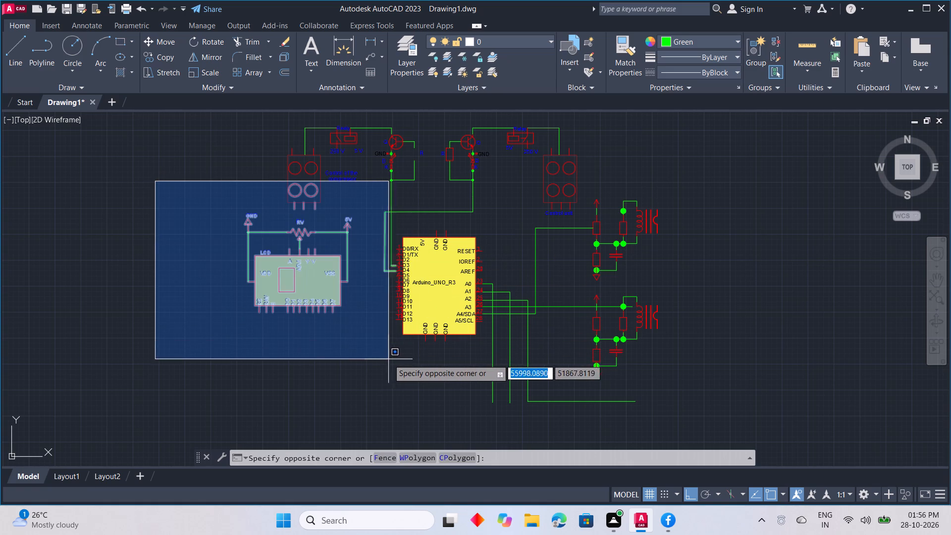
key("Escape")
scroll(323, 251, "up", 1)
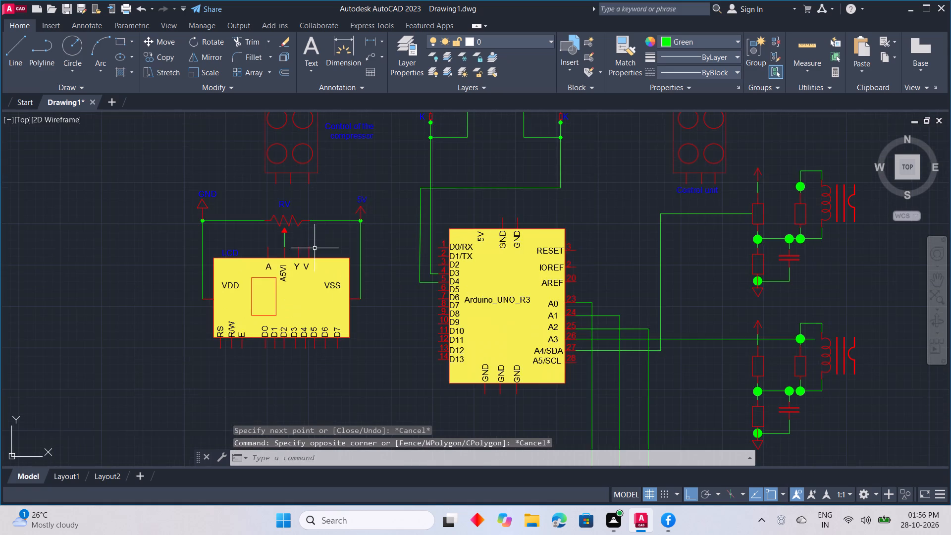
scroll(290, 237, "up", 2)
left_click(271, 235)
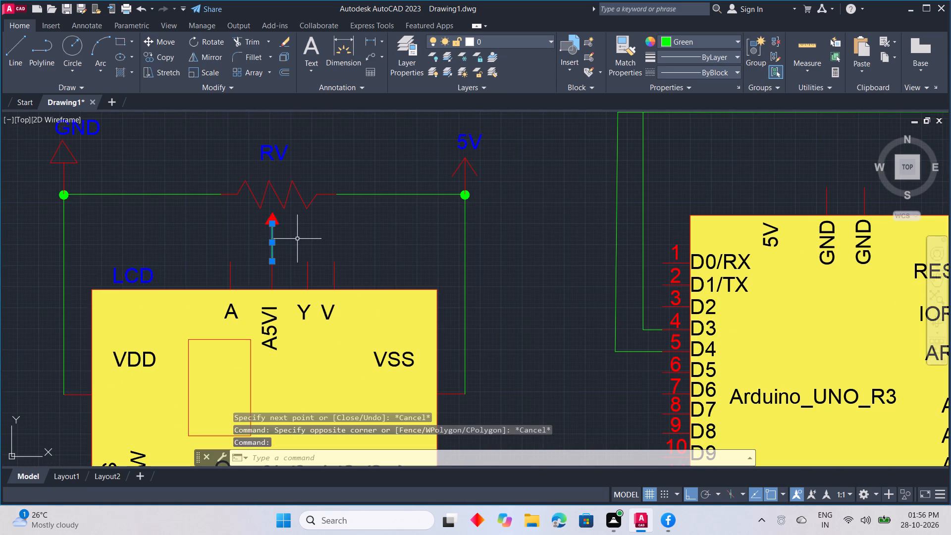
key("Delete")
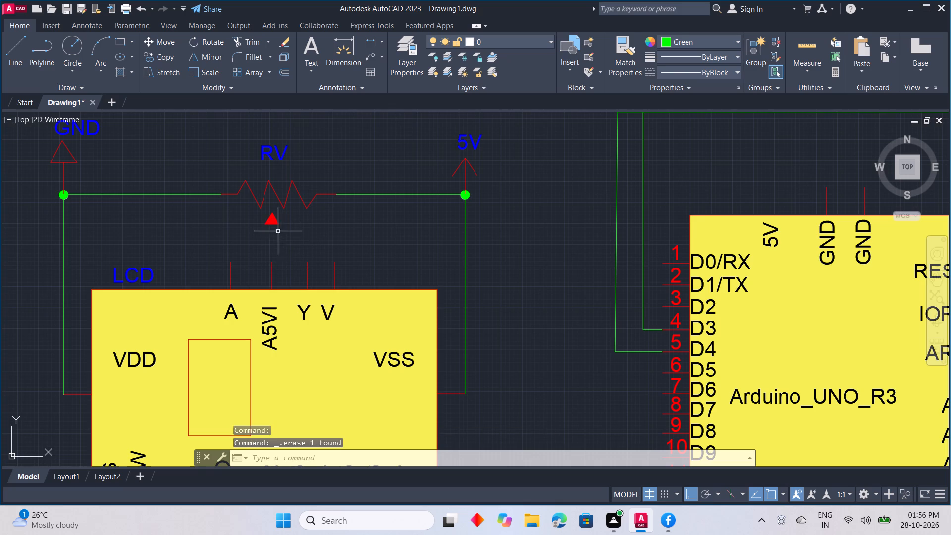
left_click(255, 222)
left_click(289, 240)
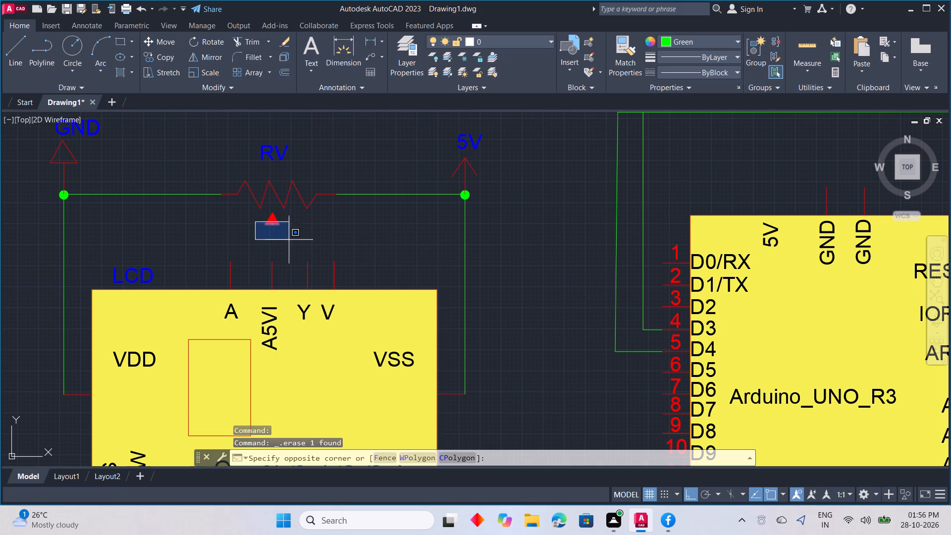
left_click_drag(291, 234, 288, 227)
key("Escape")
left_click(283, 237)
key("Escape")
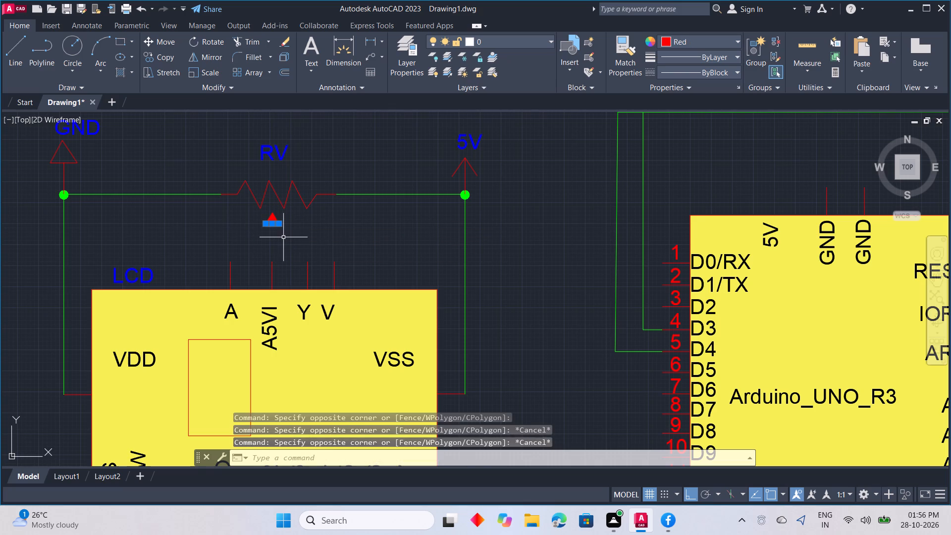
key("Escape")
key("Escape")
left_click_drag(286, 236, 271, 231)
left_click(236, 217)
key("Delete")
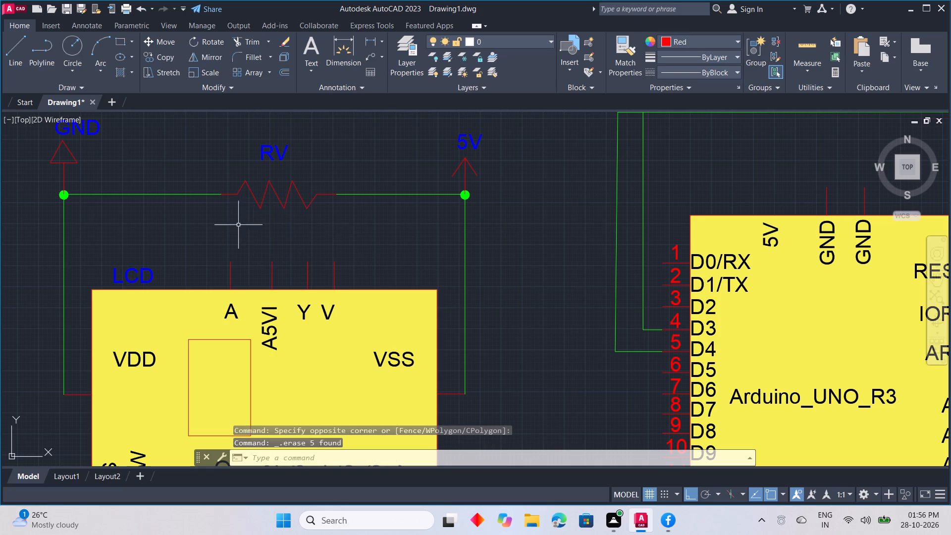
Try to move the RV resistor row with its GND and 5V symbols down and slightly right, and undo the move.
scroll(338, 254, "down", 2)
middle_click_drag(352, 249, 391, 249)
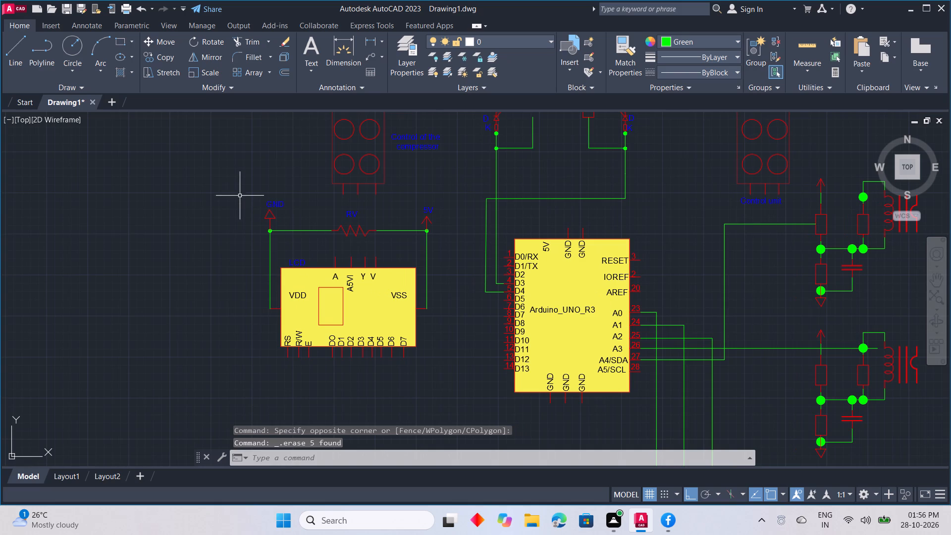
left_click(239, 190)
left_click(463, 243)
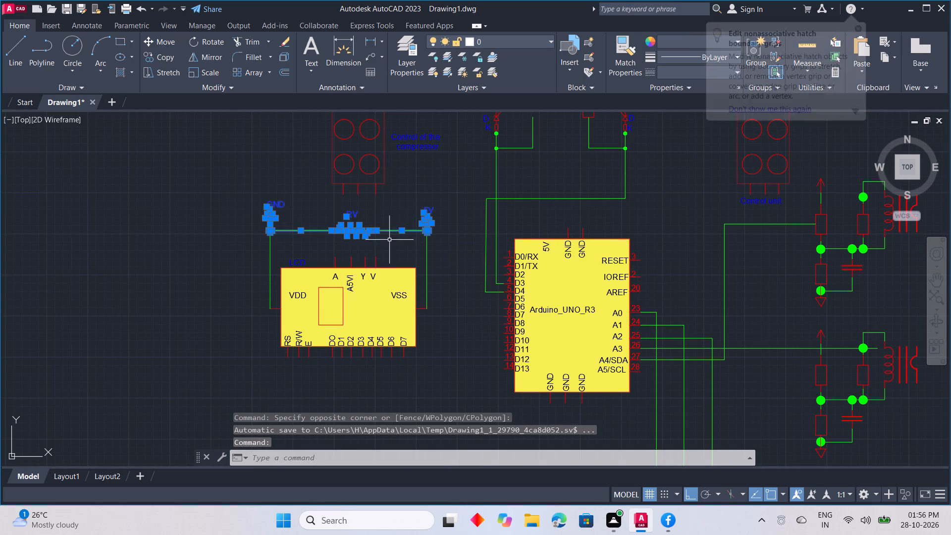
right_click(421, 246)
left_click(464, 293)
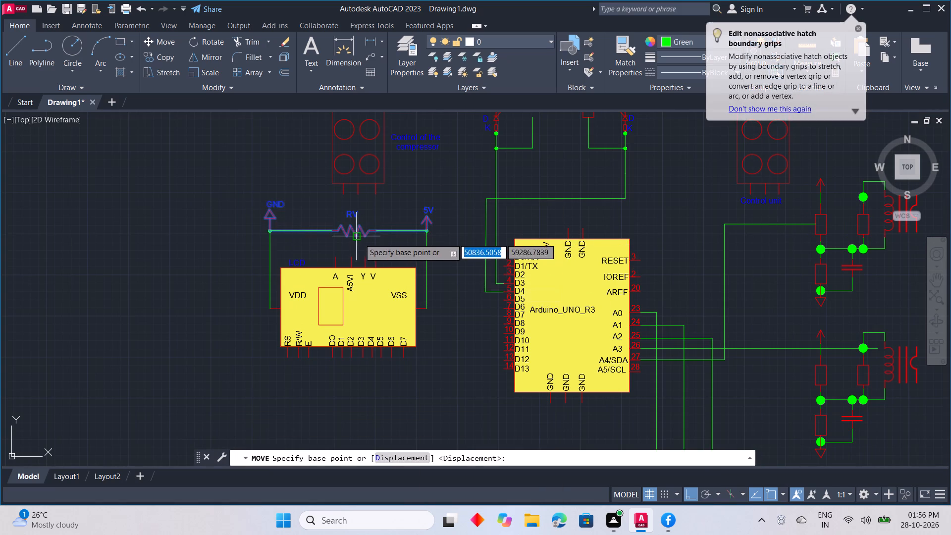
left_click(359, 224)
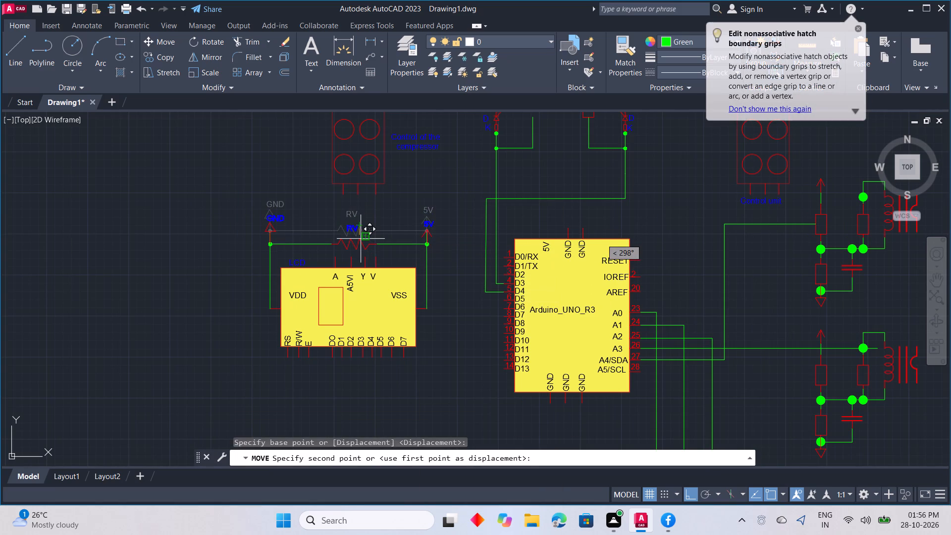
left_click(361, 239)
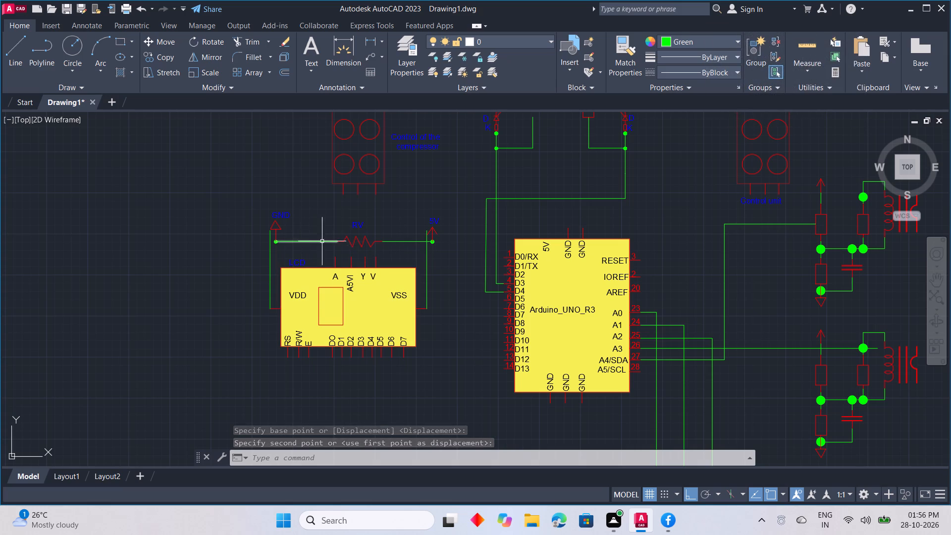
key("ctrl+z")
Move the RV resistor row with its GND and 5V symbols straight down about 604 units toward the LCD.
left_click(229, 187)
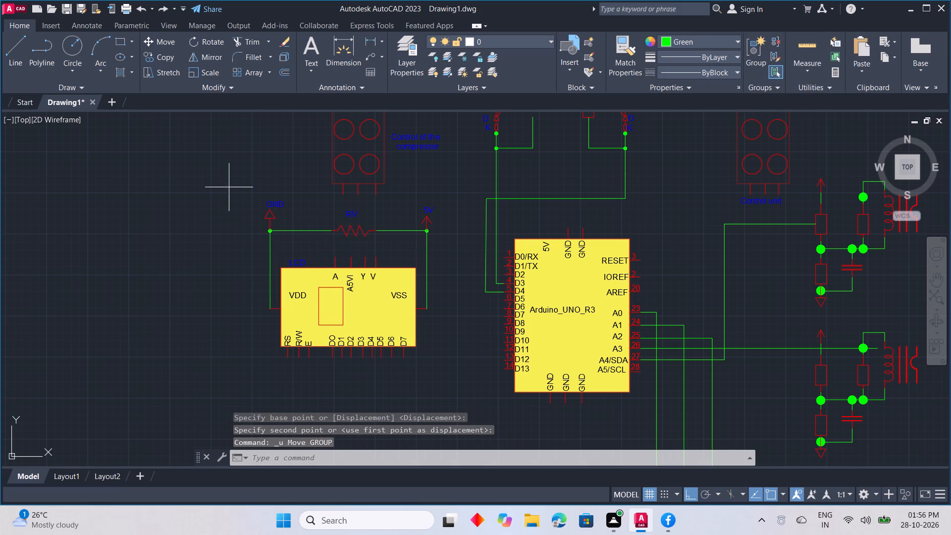
left_click(447, 252)
right_click(450, 252)
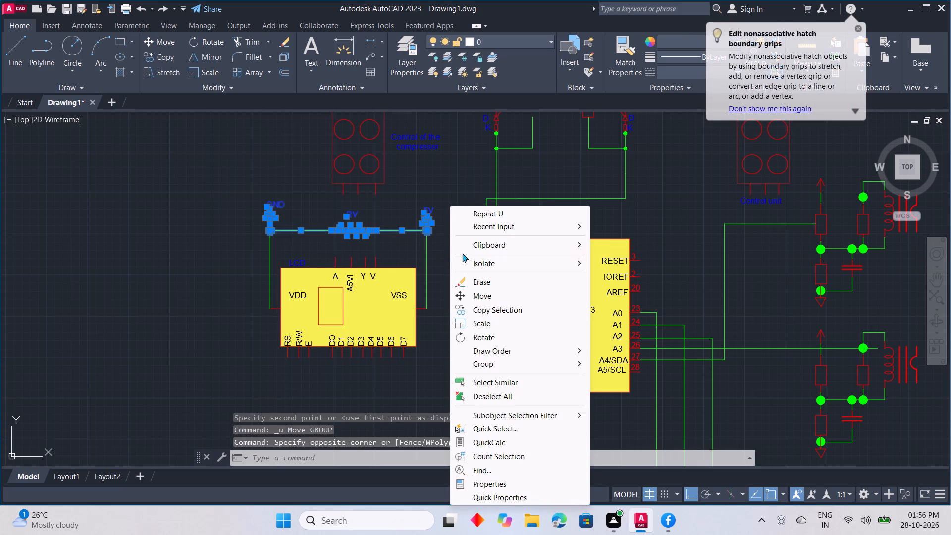
left_click(488, 300)
scroll(333, 235, "up", 2)
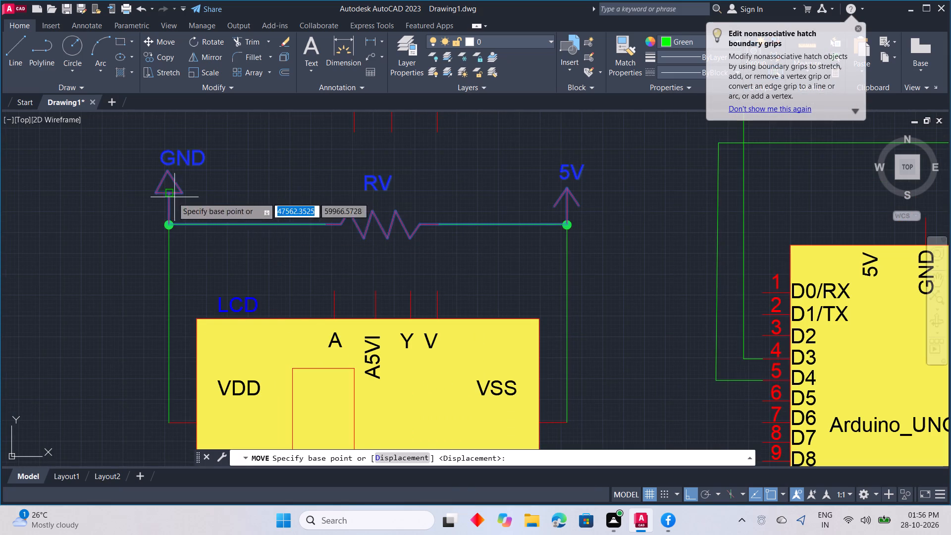
middle_click_drag(205, 212, 257, 201)
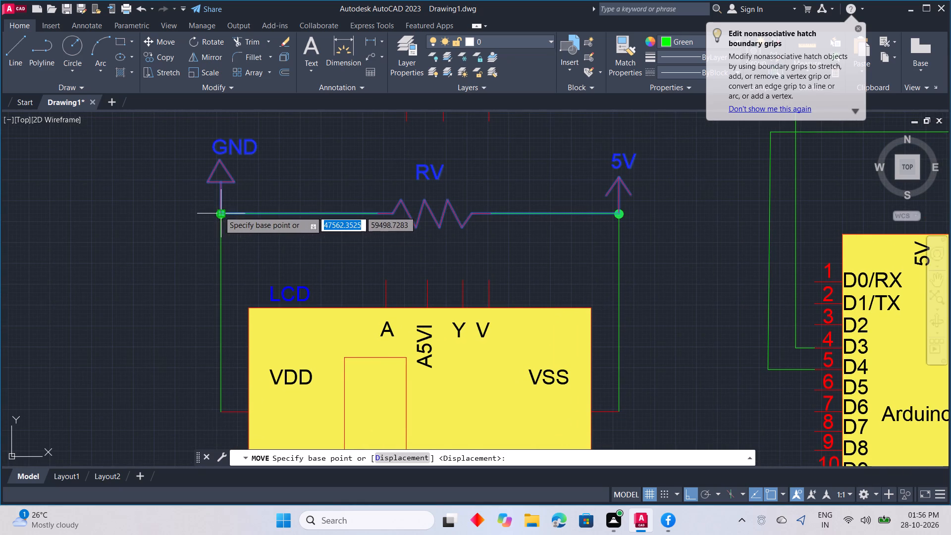
left_click(219, 211)
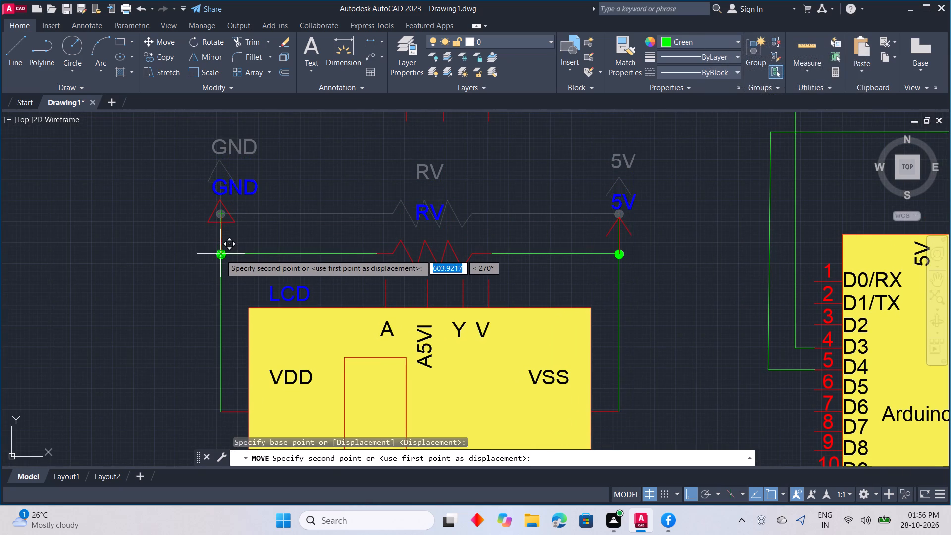
left_click(220, 253)
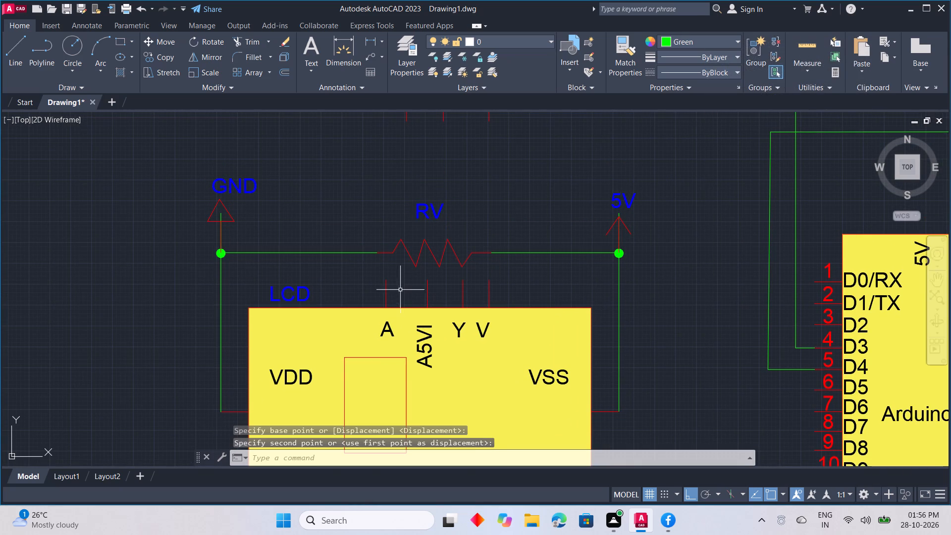
key("Escape")
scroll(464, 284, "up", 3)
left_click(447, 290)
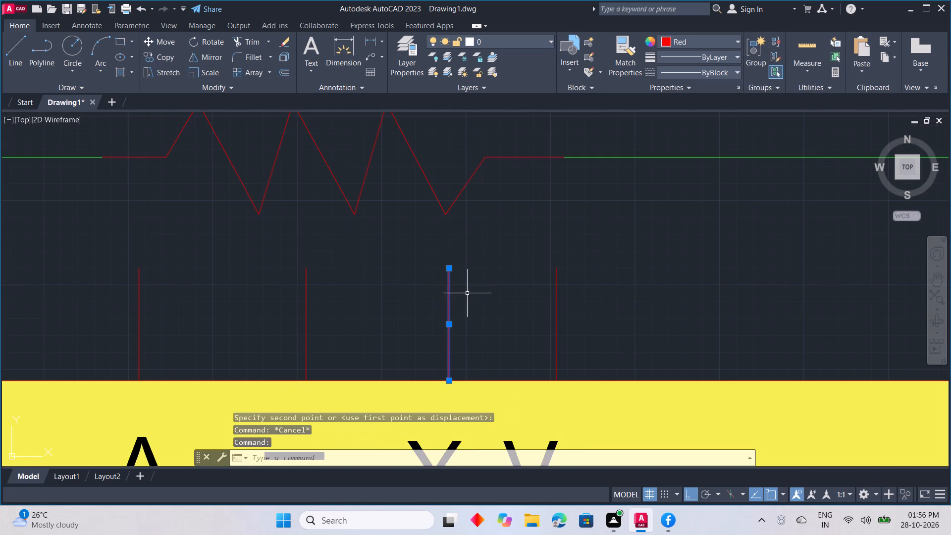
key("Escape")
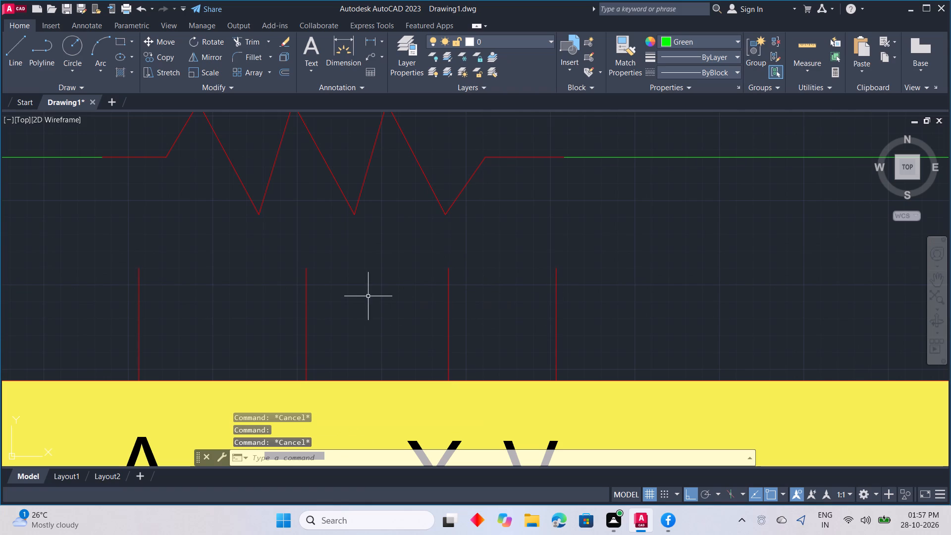
Move the whole LCD block, including the RV resistor row and the GND and 5V symbols, a short distance straight up.
scroll(390, 290, "down", 2)
middle_click_drag(401, 291, 405, 291)
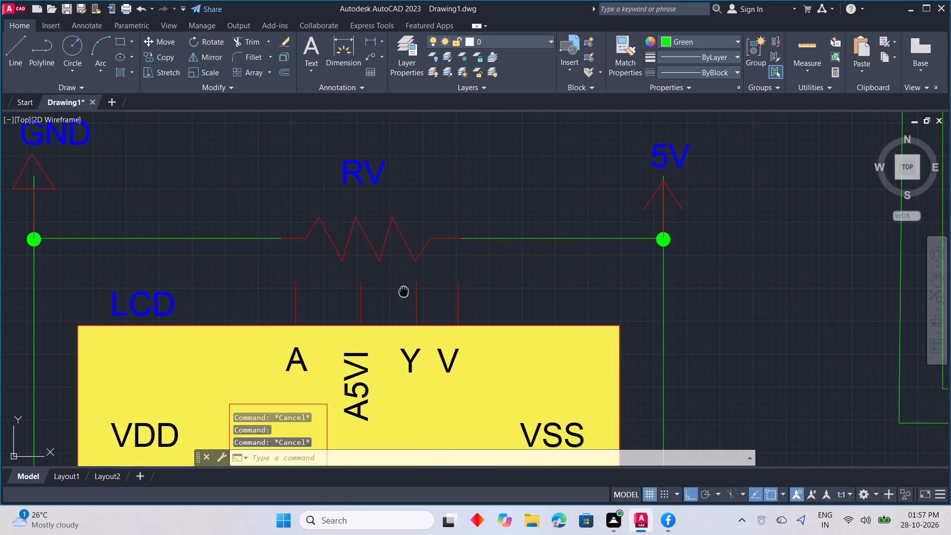
middle_click_drag(405, 291, 455, 226)
scroll(452, 226, "down", 3)
middle_click(467, 237)
left_click_drag(324, 171, 385, 182)
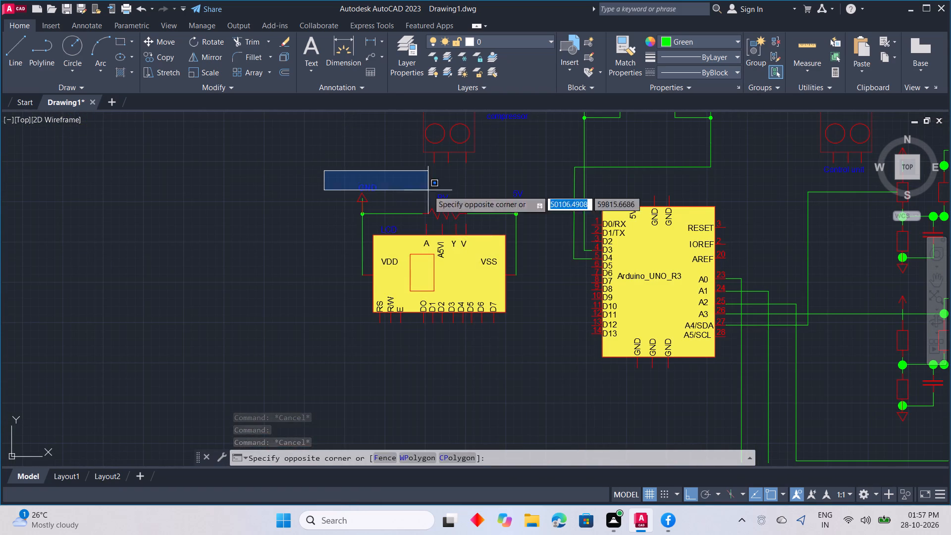
left_click(556, 324)
right_click(535, 336)
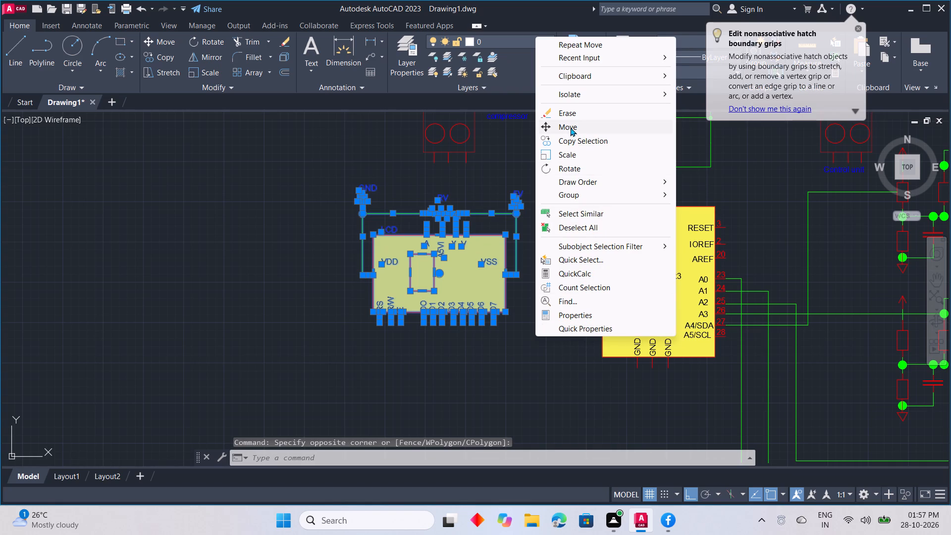
left_click(570, 127)
left_click(442, 231)
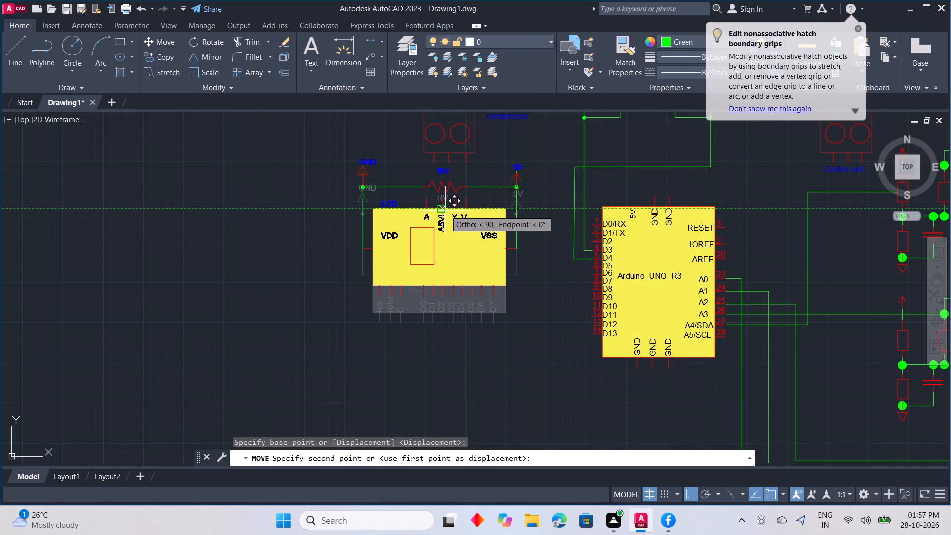
left_click(445, 212)
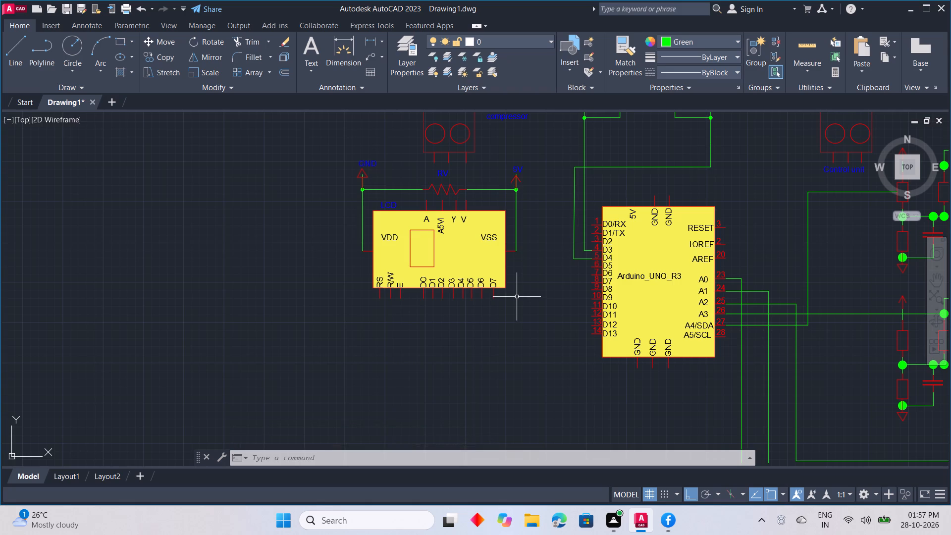
Draw a stepped green wire from the LCD's D7 pin down, right, down again, and about 1610 units right to the Arduino's D13 pin.
type("L")
key("space")
scroll(506, 299, "up", 3)
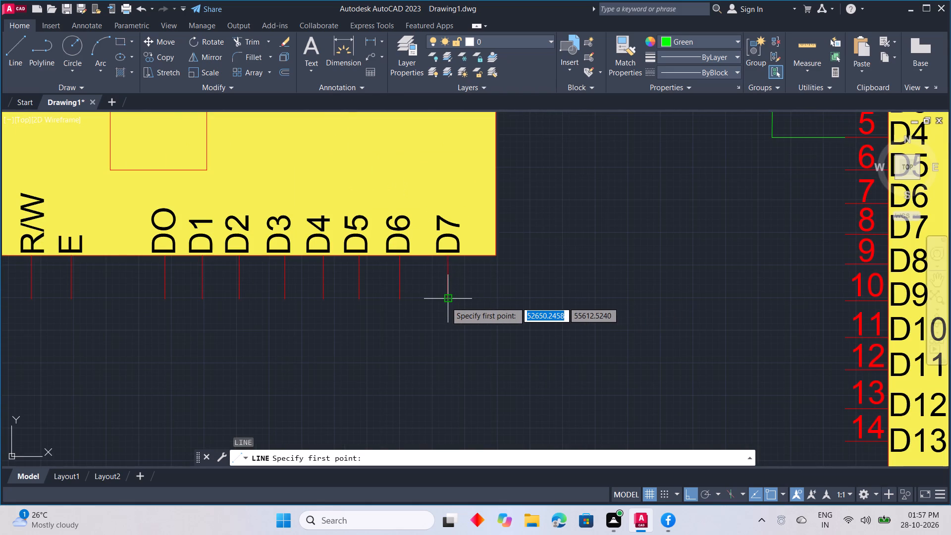
left_click(446, 302)
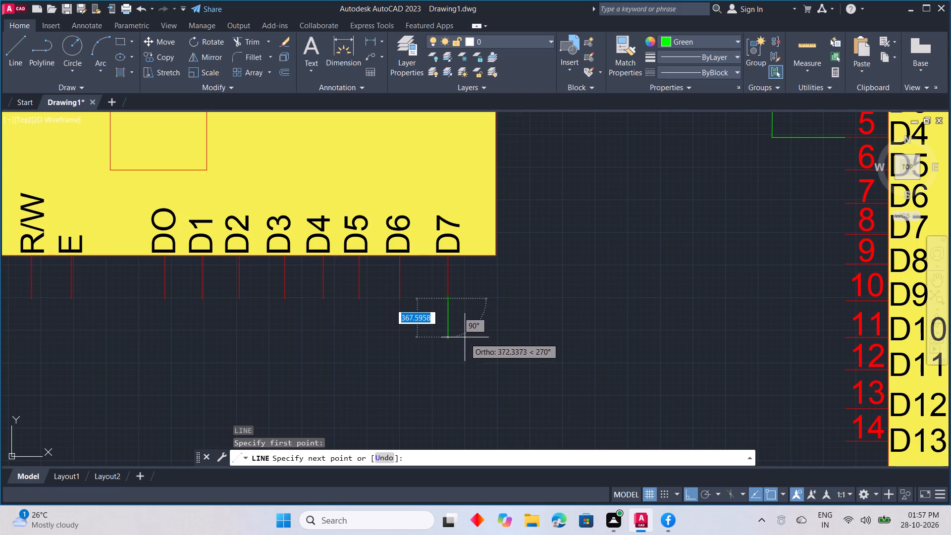
left_click(463, 383)
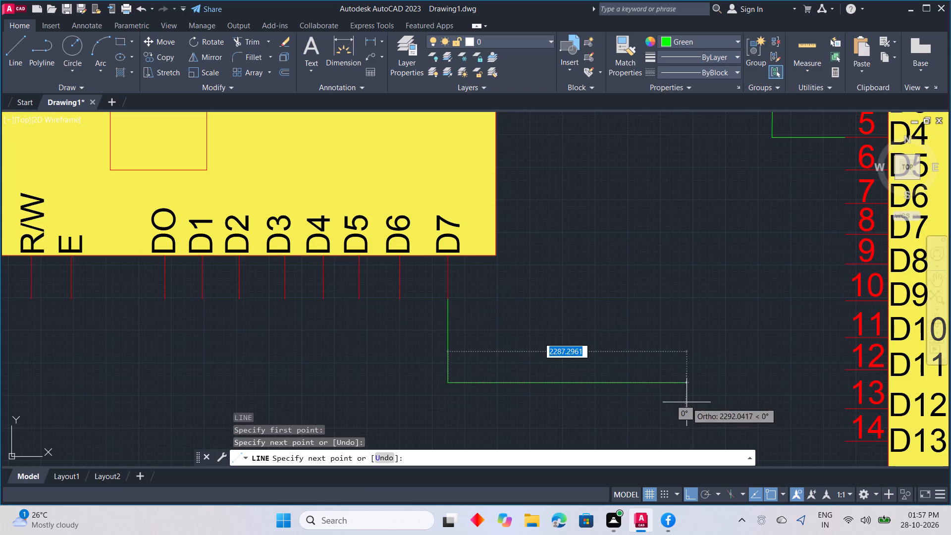
left_click(677, 392)
middle_click_drag(695, 421, 692, 399)
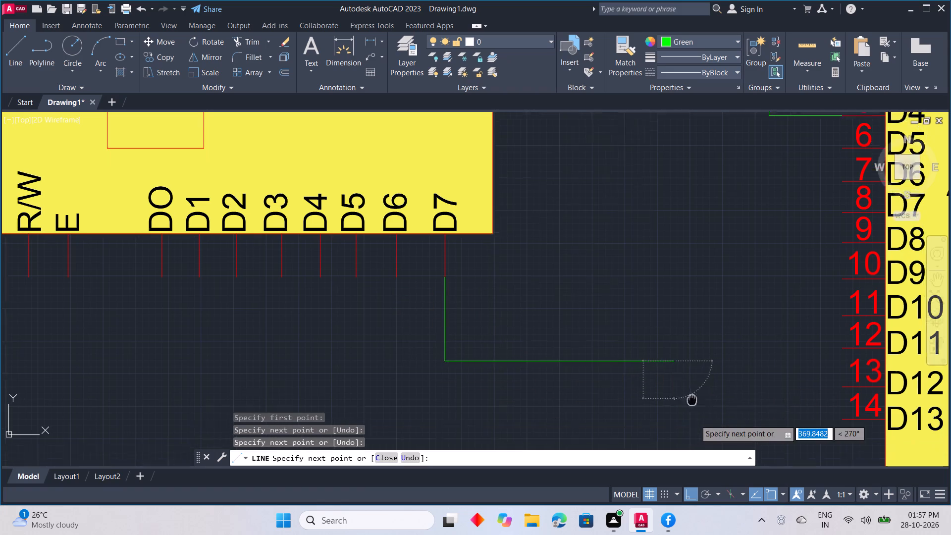
middle_click_drag(692, 399, 658, 305)
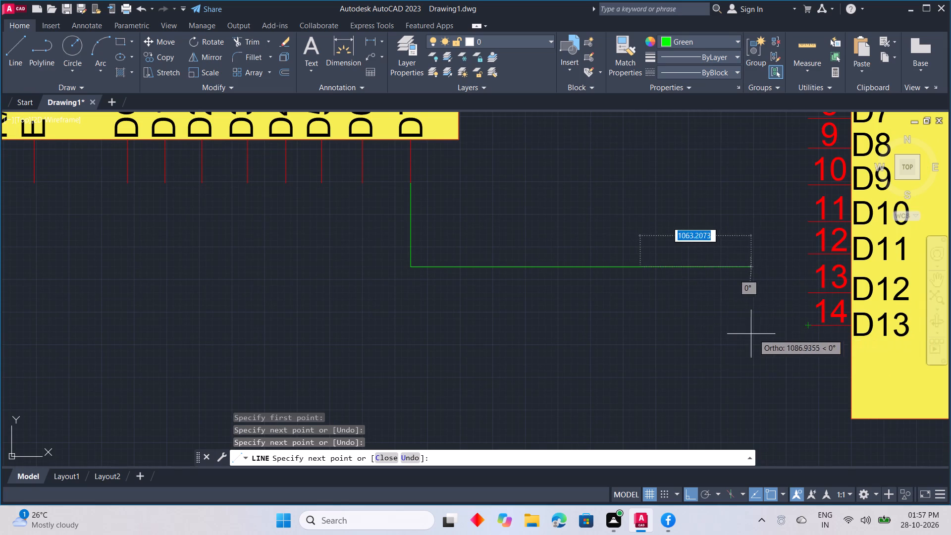
left_click(666, 325)
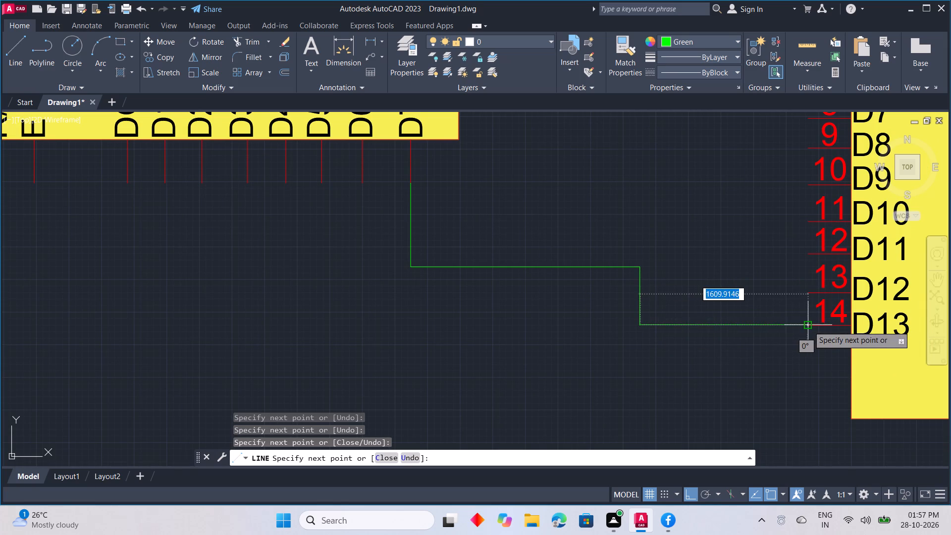
left_click(810, 326)
key("Escape")
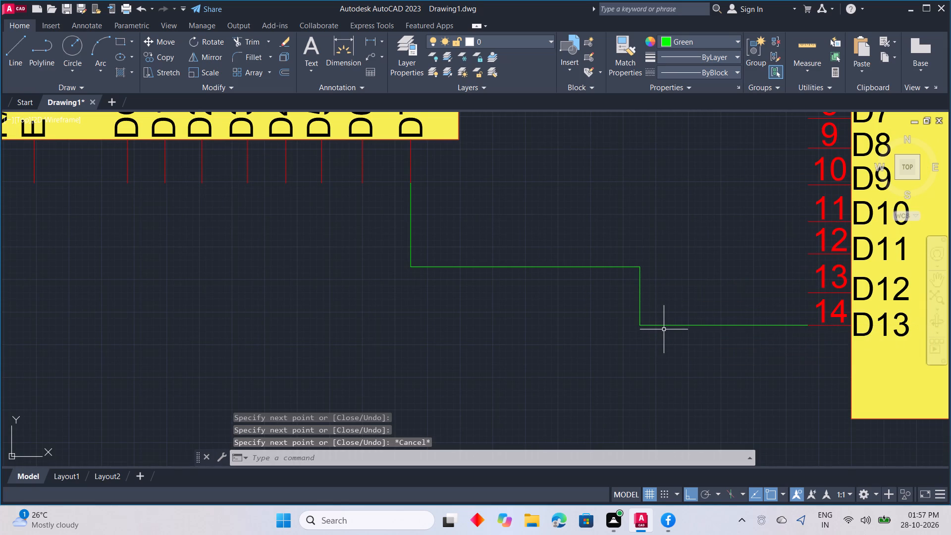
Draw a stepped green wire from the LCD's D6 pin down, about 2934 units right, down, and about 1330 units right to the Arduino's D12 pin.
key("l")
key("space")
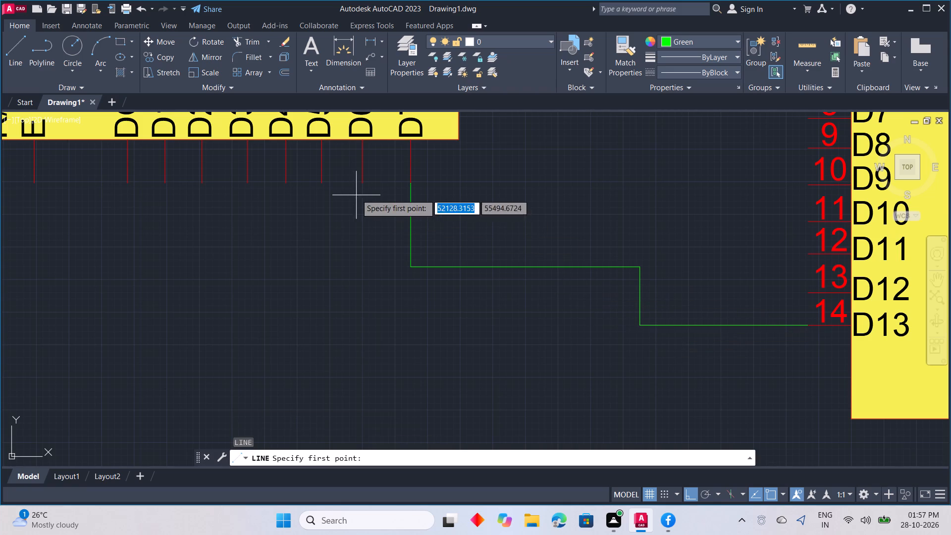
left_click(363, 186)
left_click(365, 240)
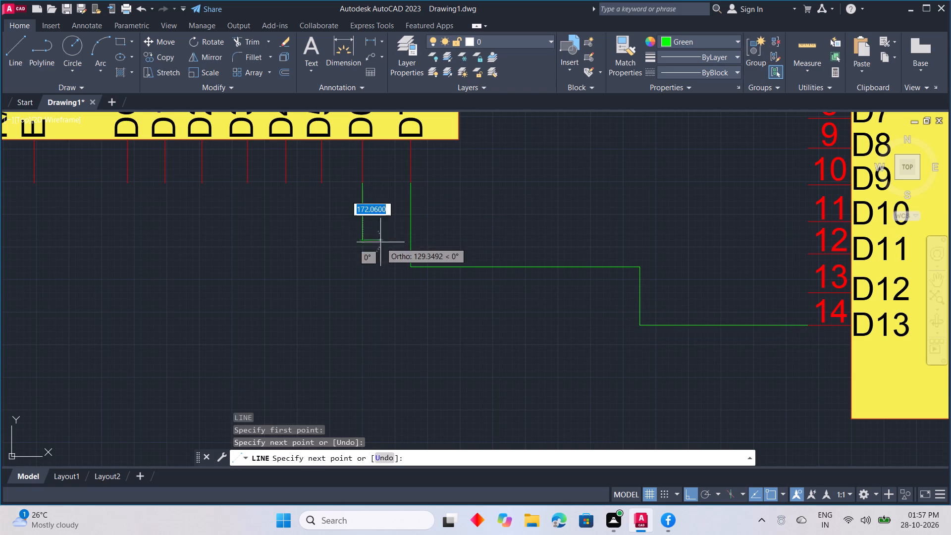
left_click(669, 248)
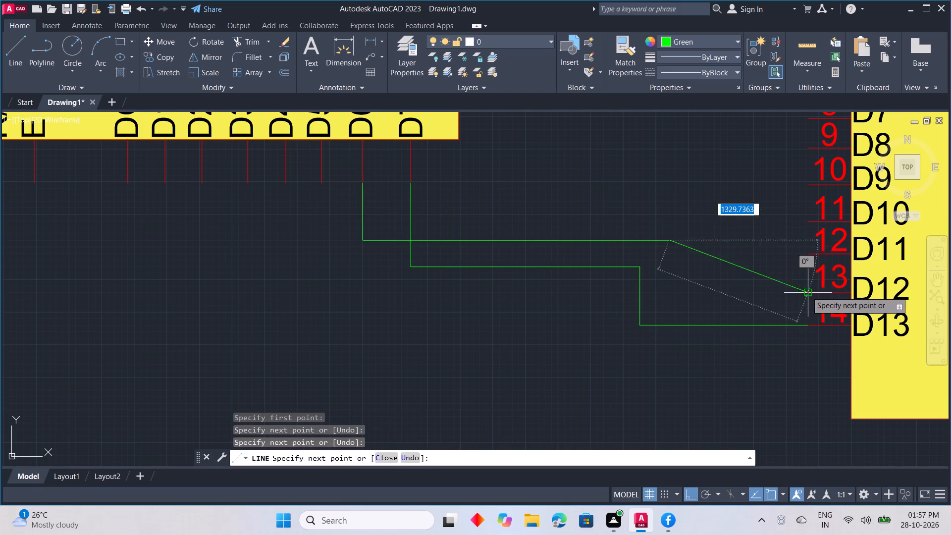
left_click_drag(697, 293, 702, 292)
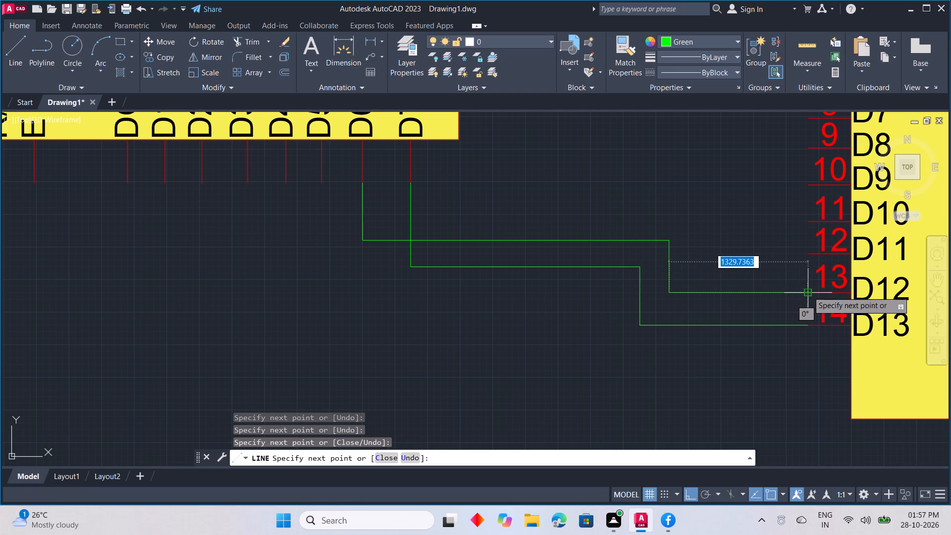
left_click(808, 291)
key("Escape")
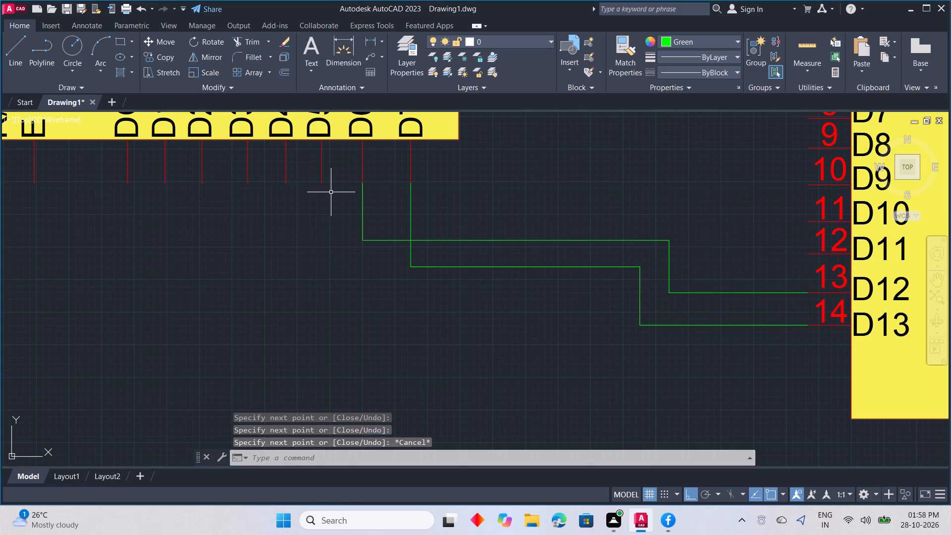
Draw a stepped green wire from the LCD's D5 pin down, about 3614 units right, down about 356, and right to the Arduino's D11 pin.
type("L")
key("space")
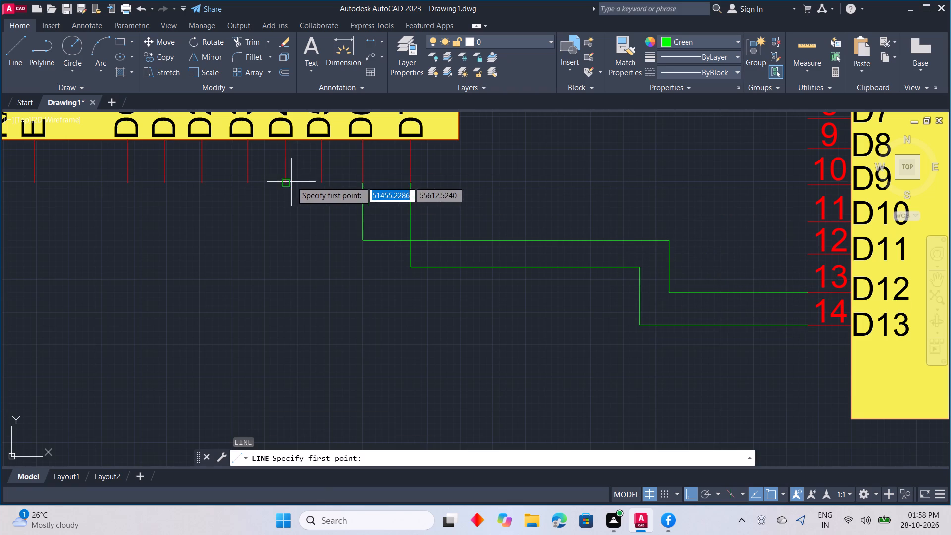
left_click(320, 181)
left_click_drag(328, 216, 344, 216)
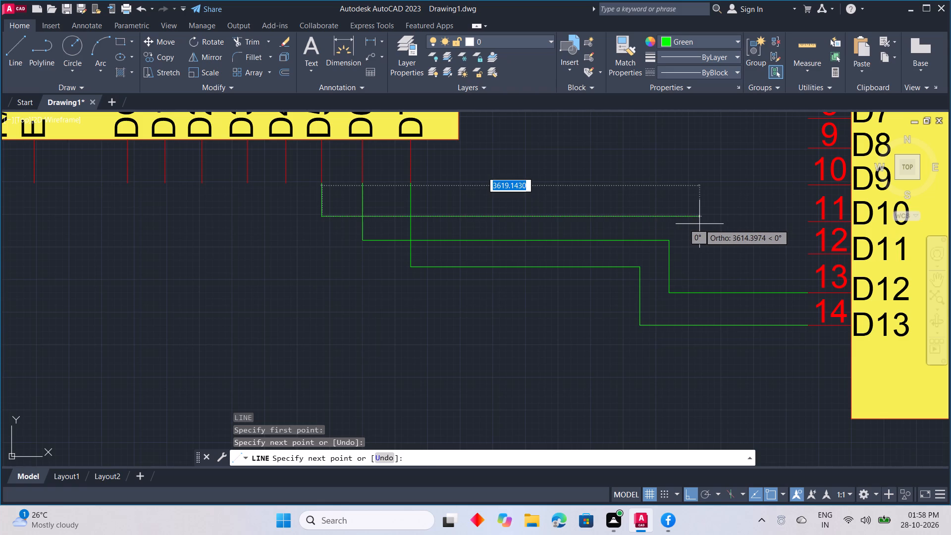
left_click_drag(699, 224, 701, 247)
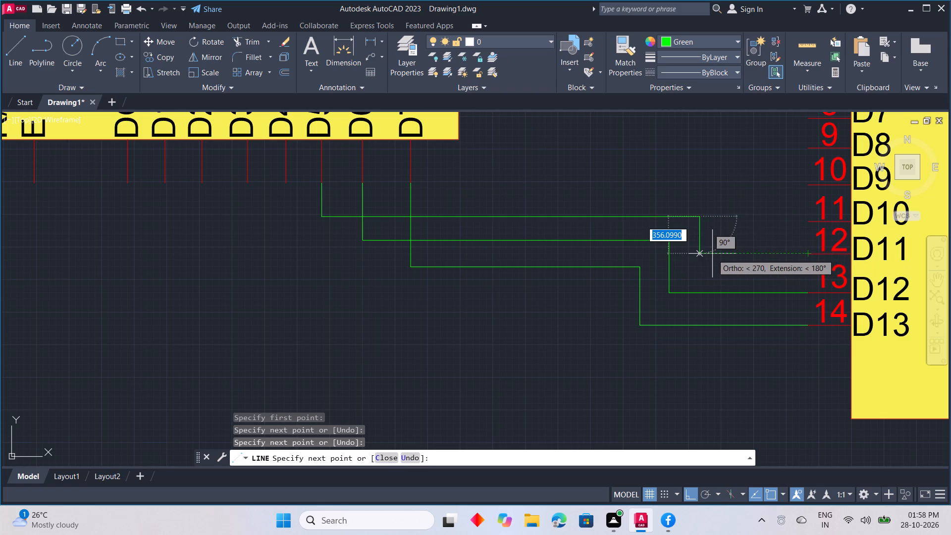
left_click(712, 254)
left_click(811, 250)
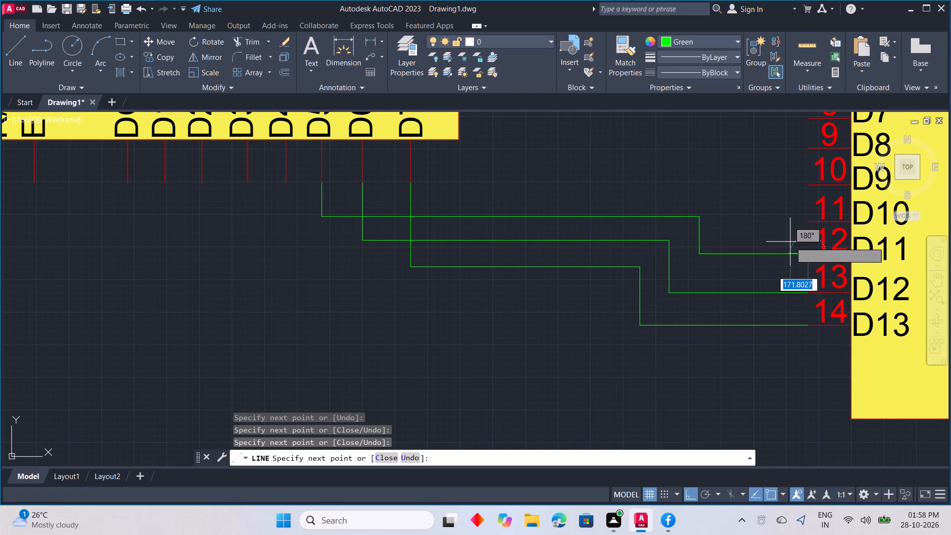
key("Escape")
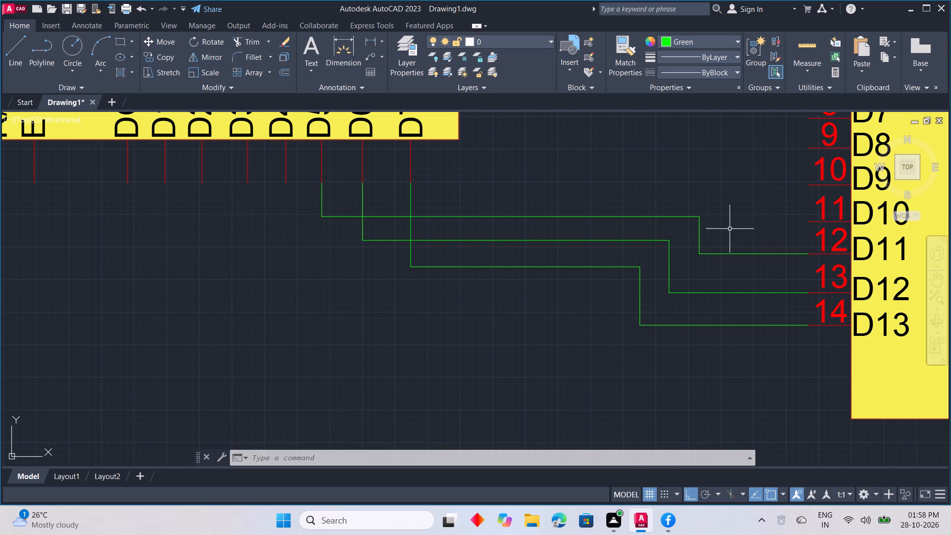
Draw a green wire from the Arduino's D7 pin a short way left and about 2630 units straight down past the D13 level.
scroll(758, 230, "down", 4)
middle_click_drag(758, 214, 693, 278)
scroll(695, 277, "up", 3)
type("L")
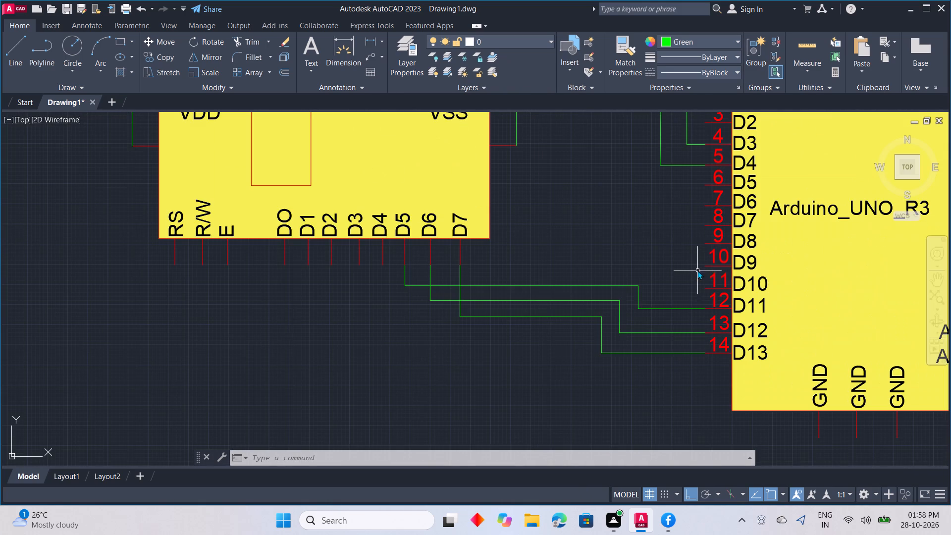
key("space")
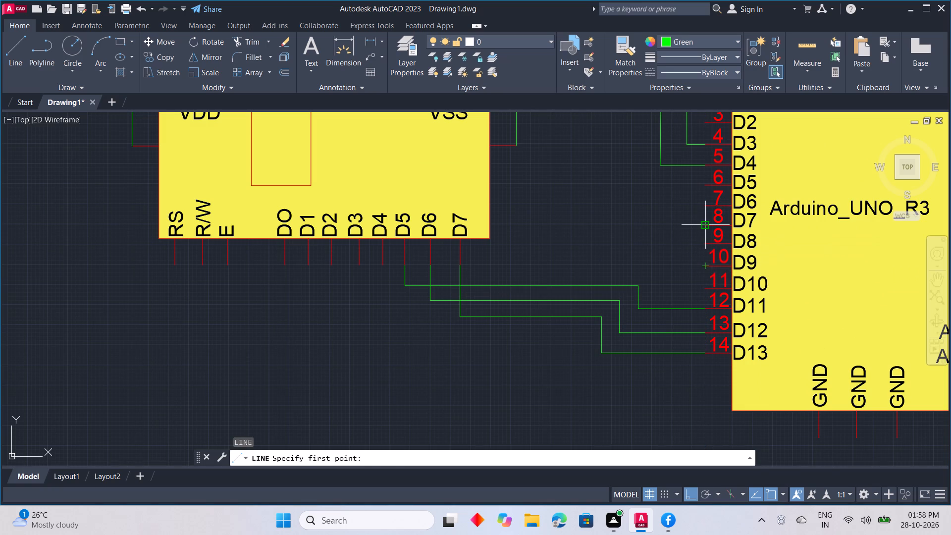
left_click(705, 226)
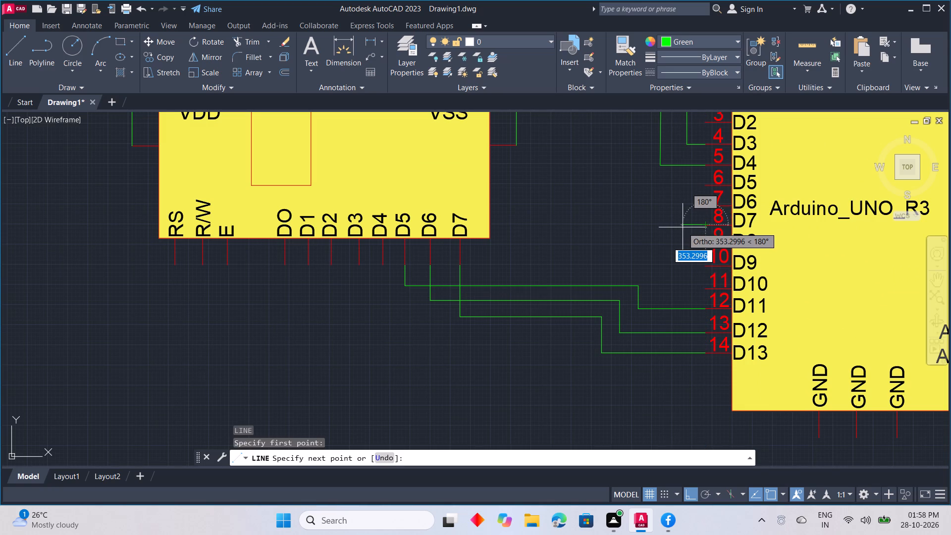
left_click(686, 227)
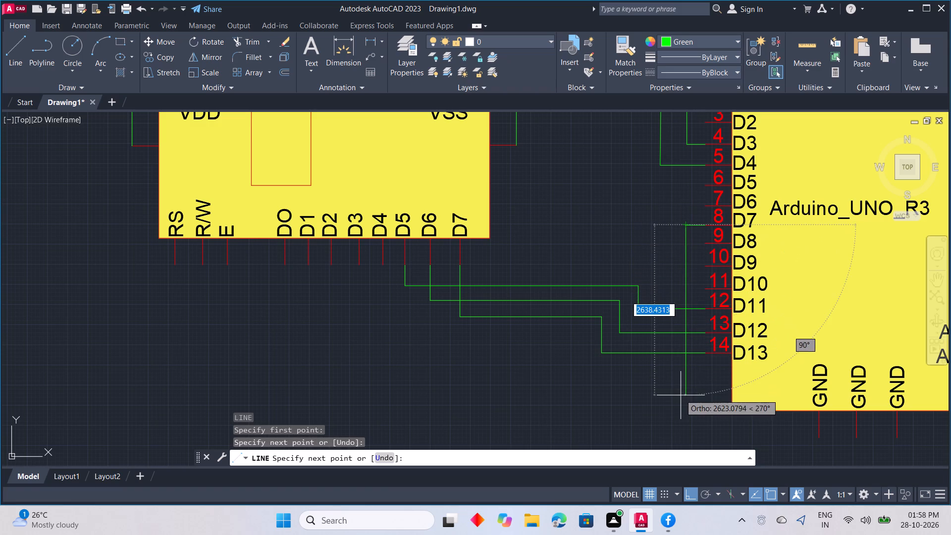
left_click(681, 396)
key("Escape")
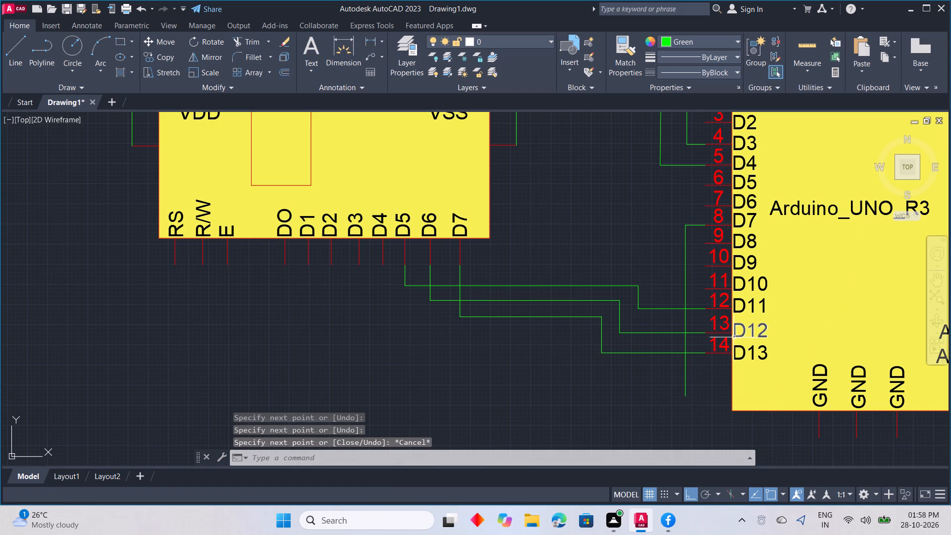
Draw a green wire from the Arduino's D8 pin left beyond the D7 wire and straight down below the D13 level.
key("l")
key("space")
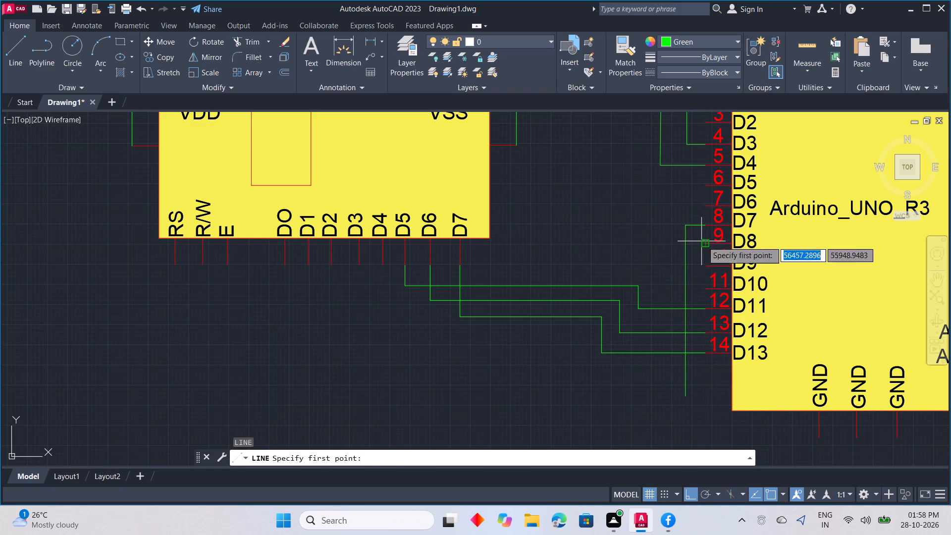
left_click(704, 241)
left_click(662, 246)
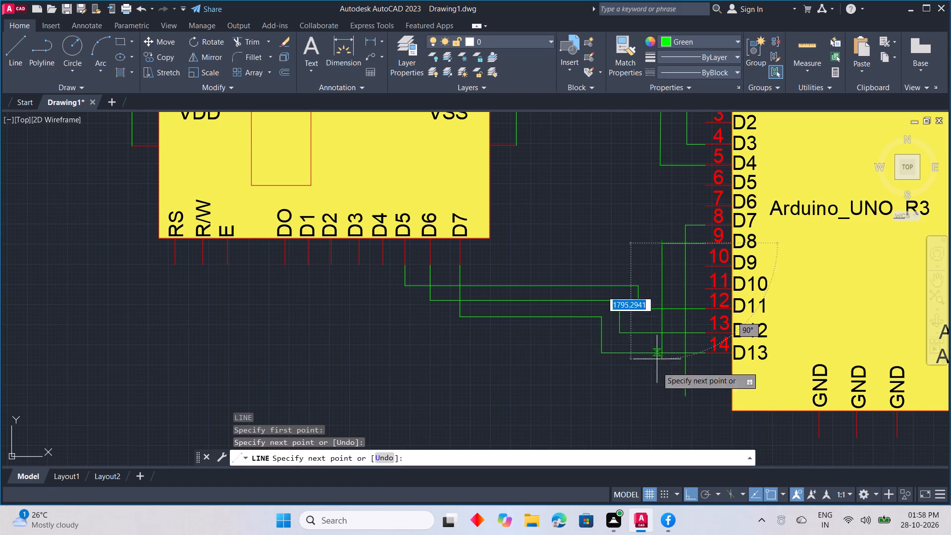
left_click(658, 391)
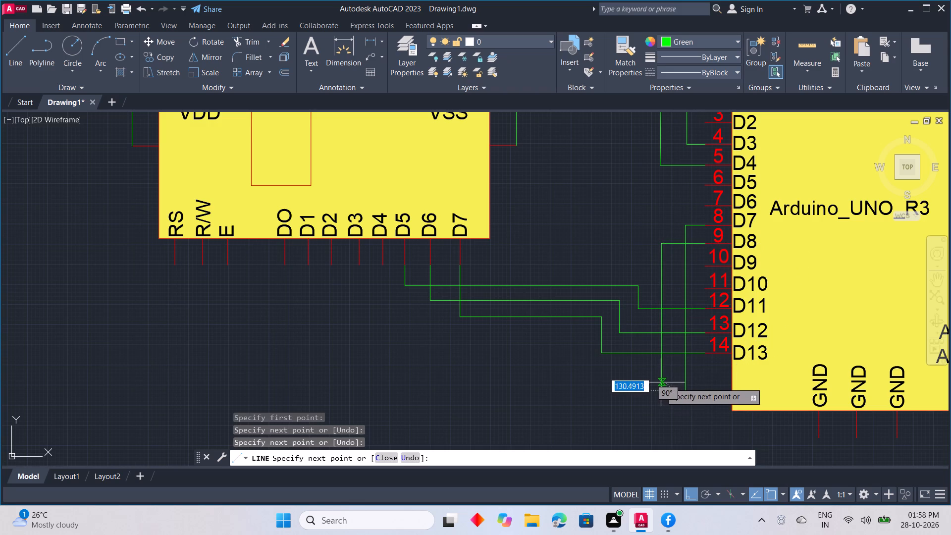
key("Escape")
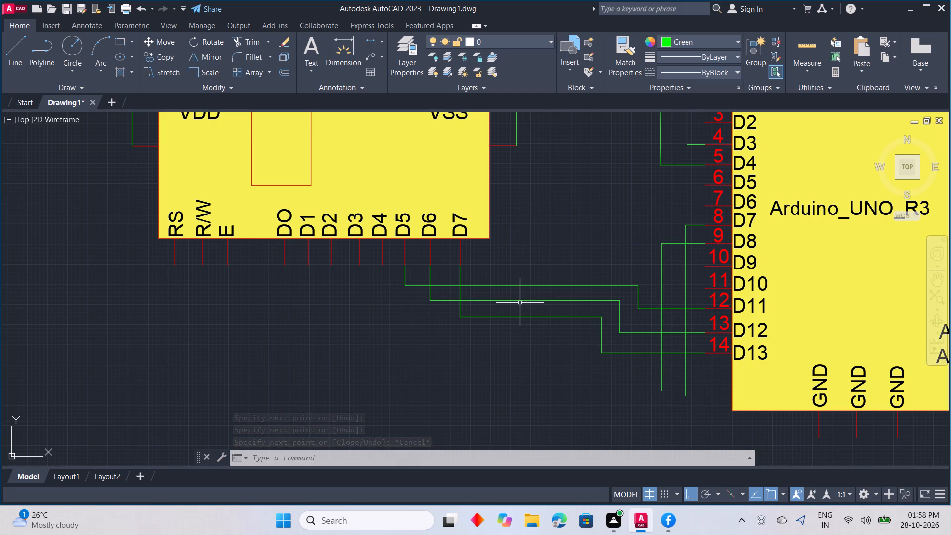
Delete all segments of the three stepped wires joining LCD pins D5, D6 and D7 to Arduino pins D11, D12 and D13.
middle_click_drag(520, 303, 527, 301)
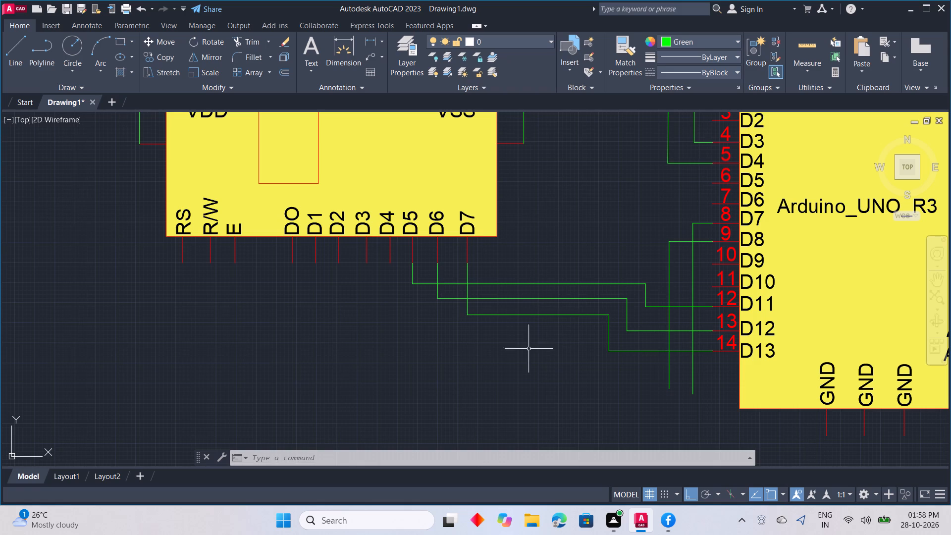
left_click(537, 283)
left_click(539, 297)
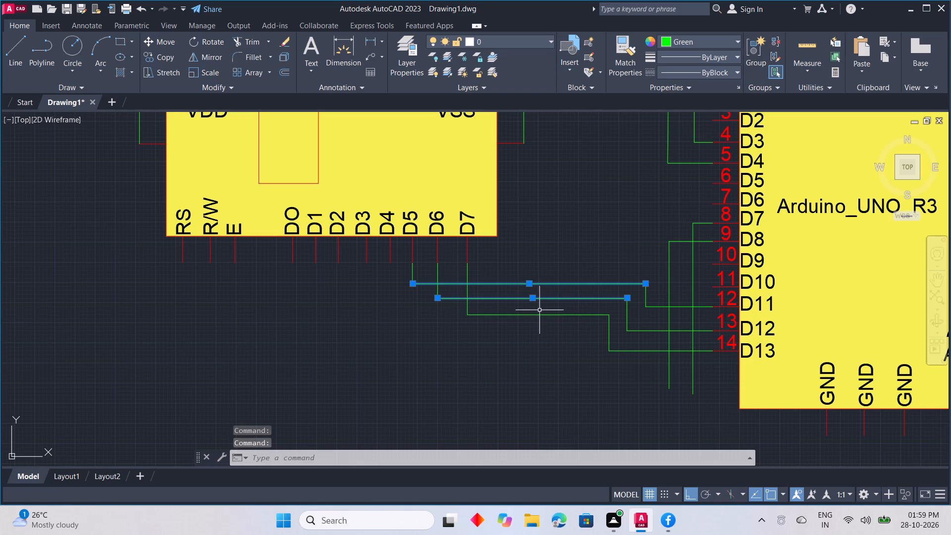
left_click(539, 314)
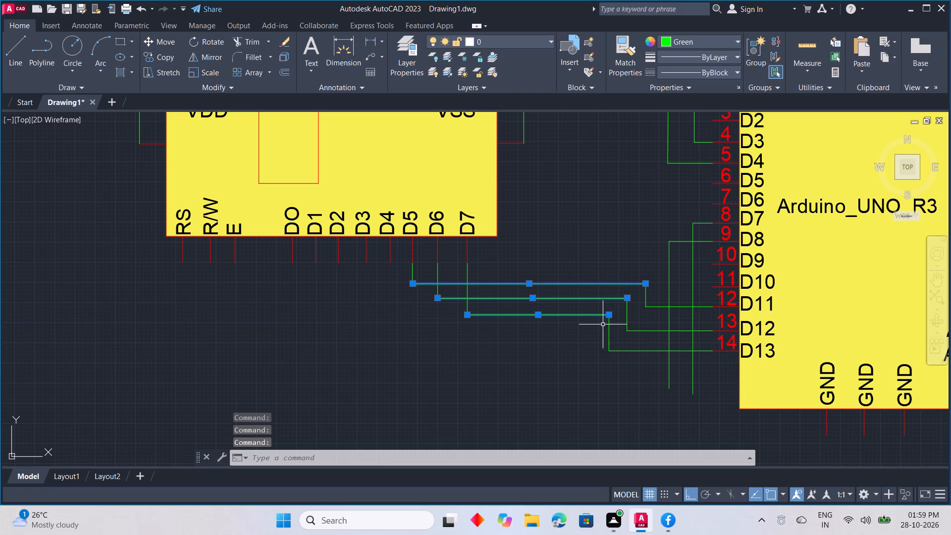
key("Delete")
left_click(628, 315)
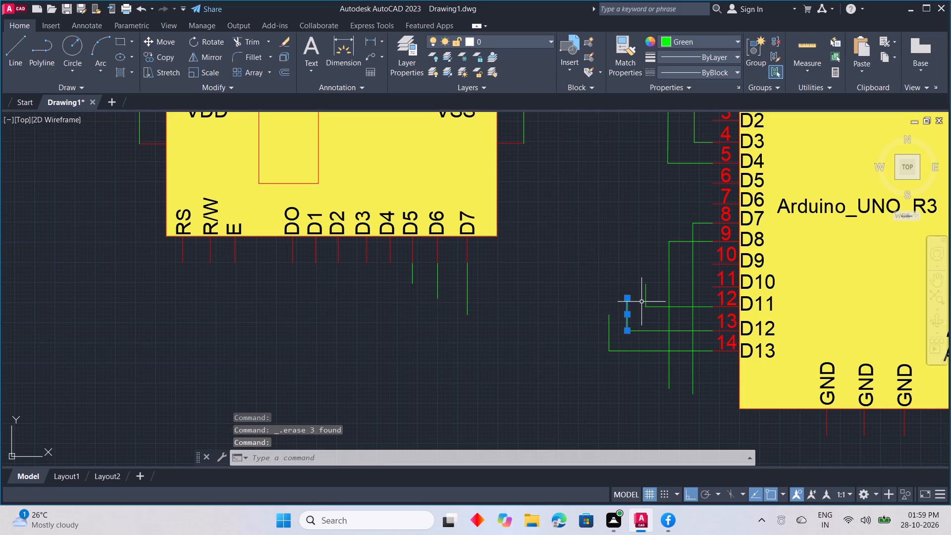
left_click(646, 298)
left_click(609, 337)
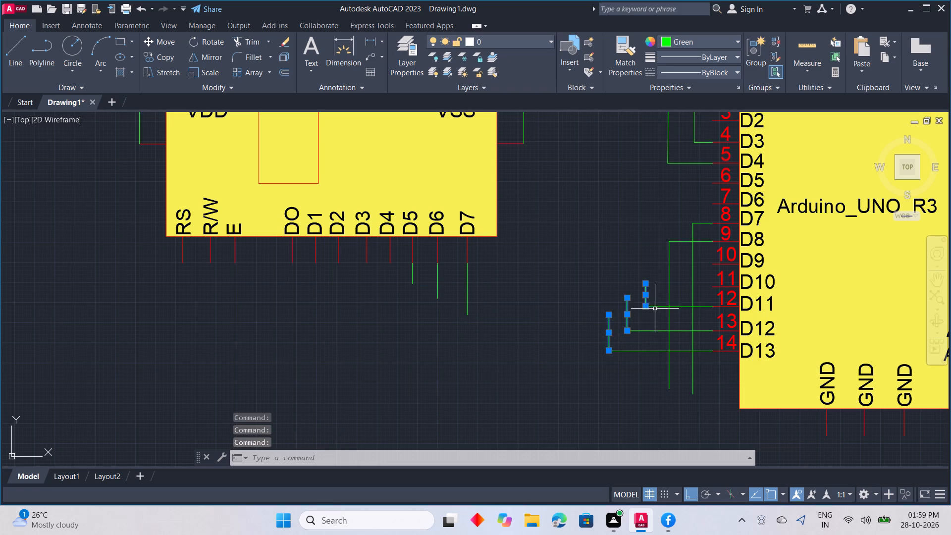
left_click(657, 306)
left_click(649, 333)
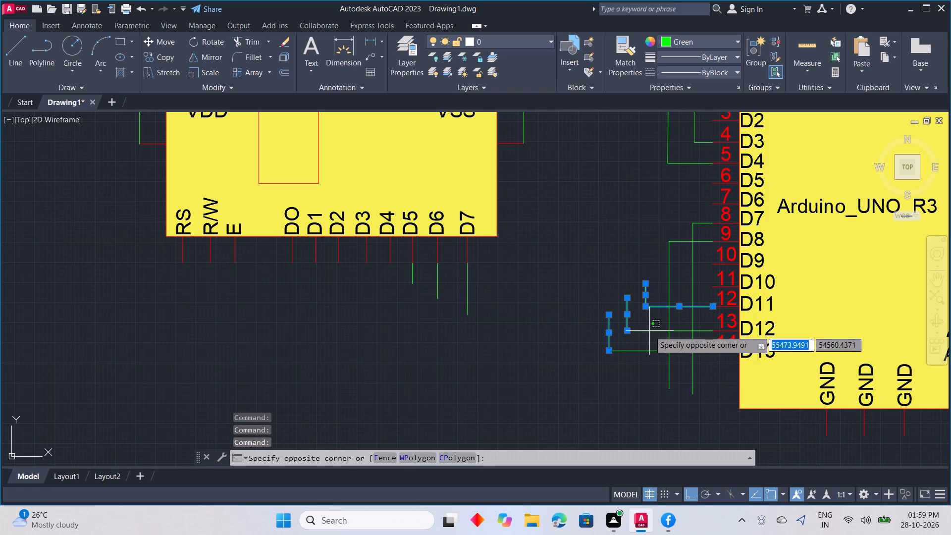
left_click(649, 331)
left_click(645, 350)
key("Delete")
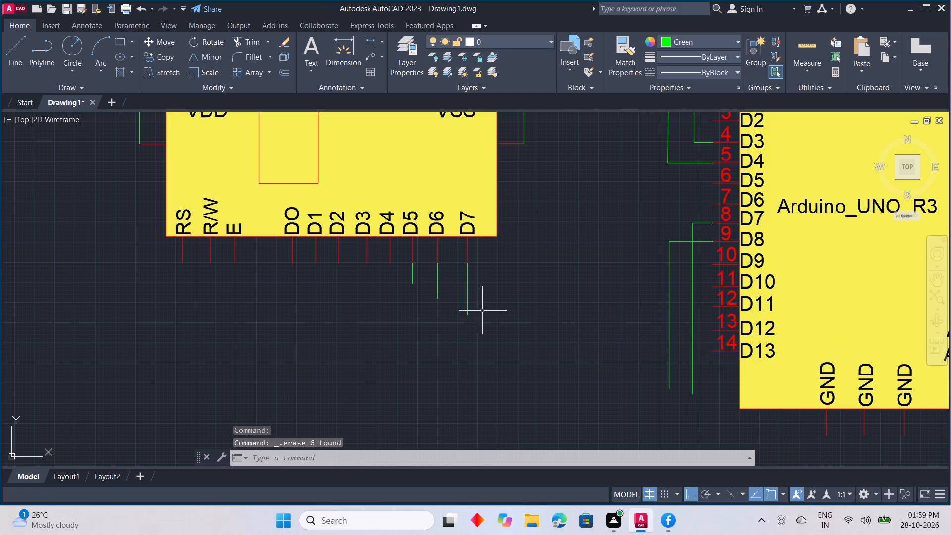
left_click(467, 295)
left_click(436, 285)
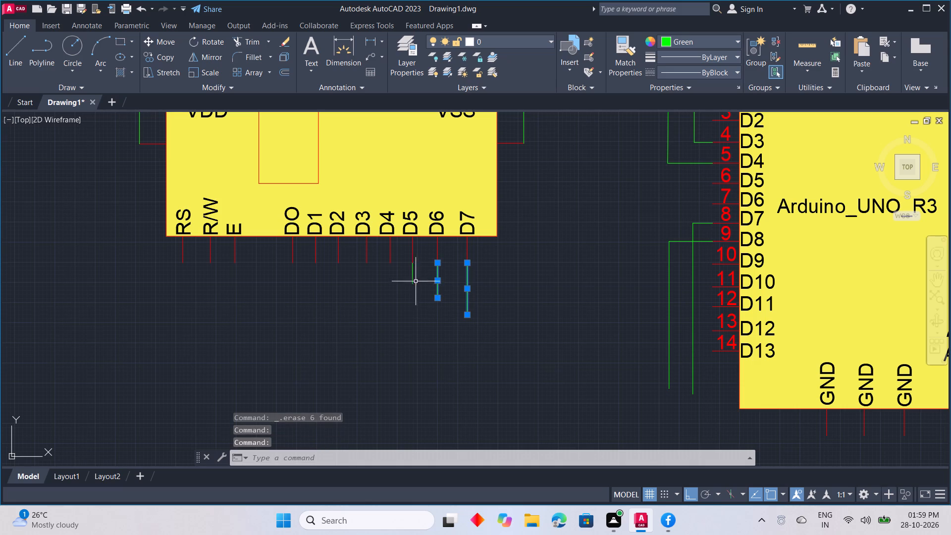
left_click(413, 278)
key("Delete")
Draw a stepped green wire from the LCD's D7 pin a short way down, about 1460 units right, down, and right to the Arduino's D13 pin.
type("L")
key("space")
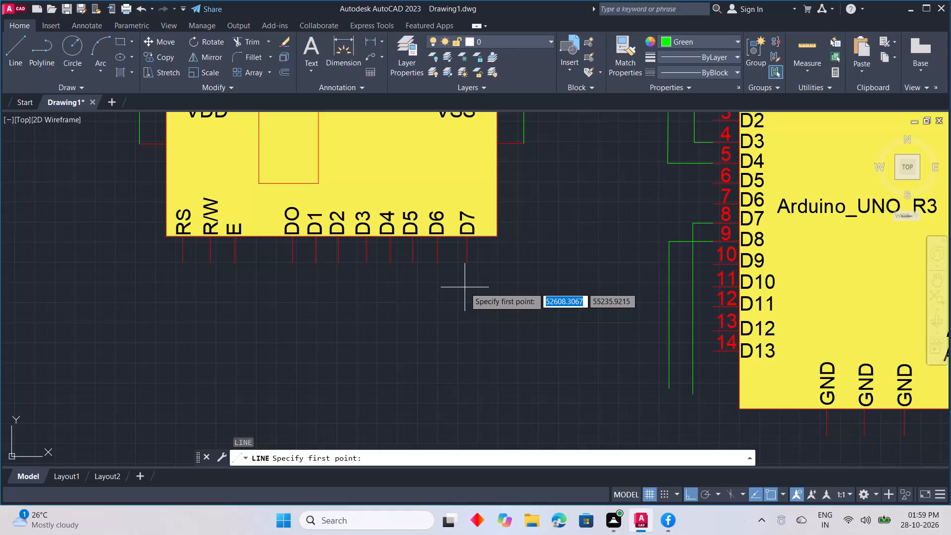
left_click(470, 260)
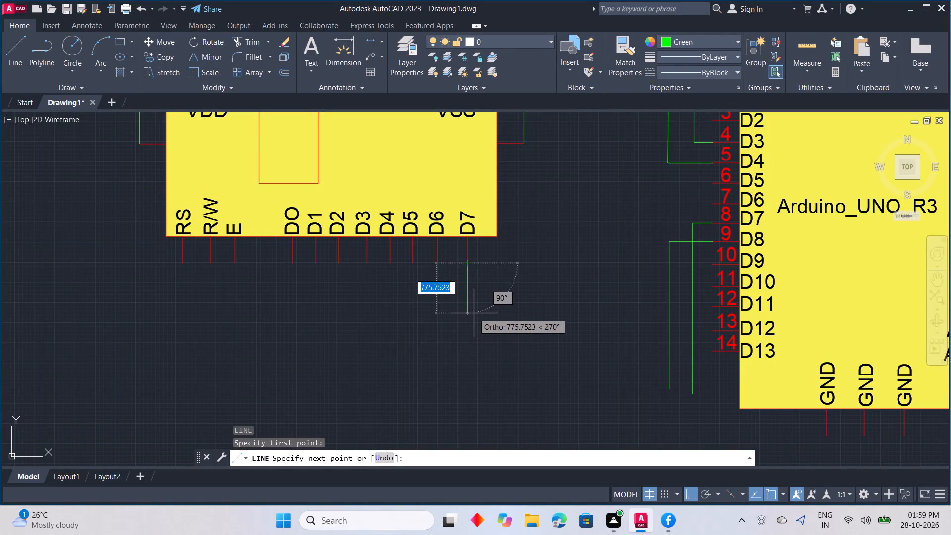
left_click(475, 323)
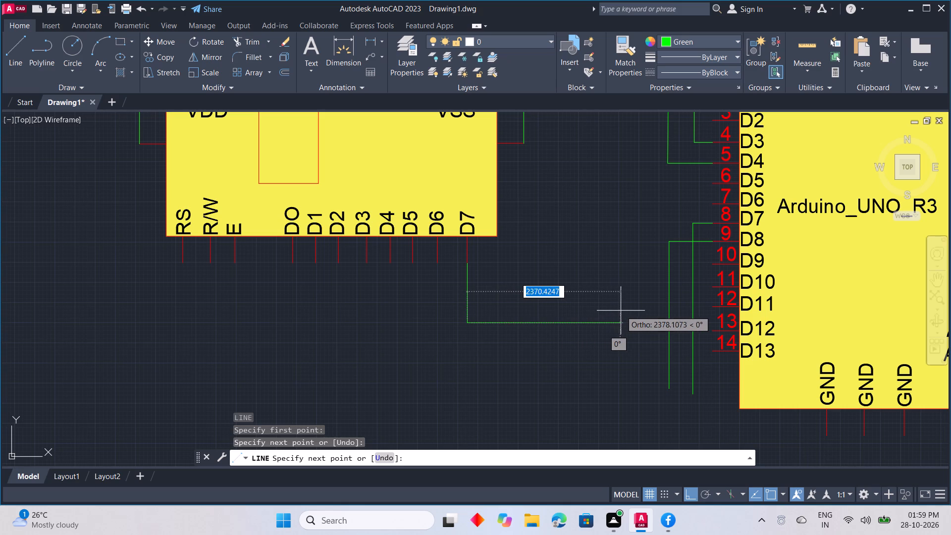
key("ctrl+z")
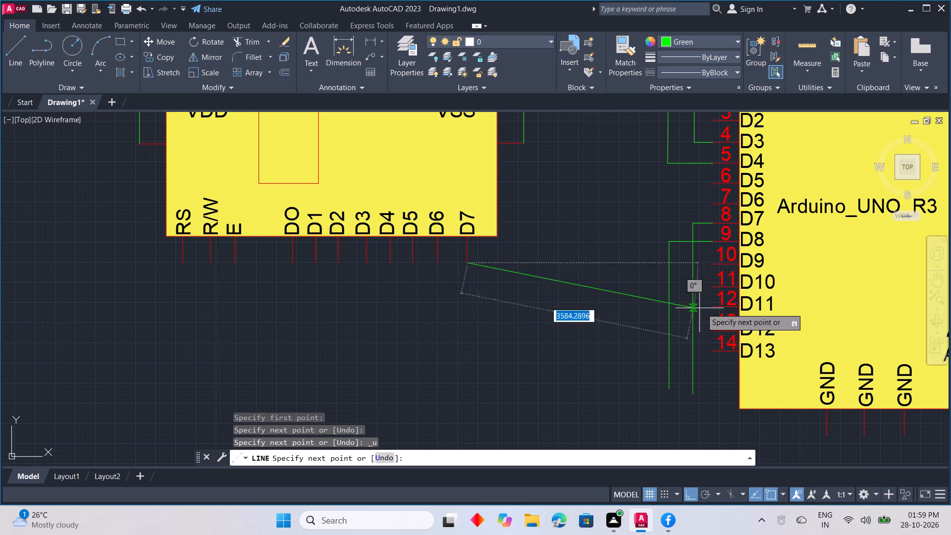
left_click(479, 294)
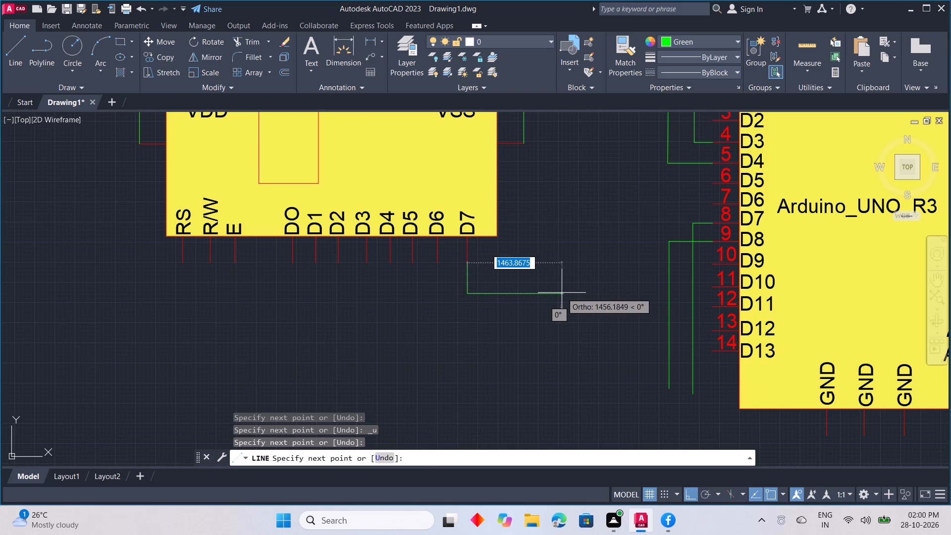
left_click(562, 293)
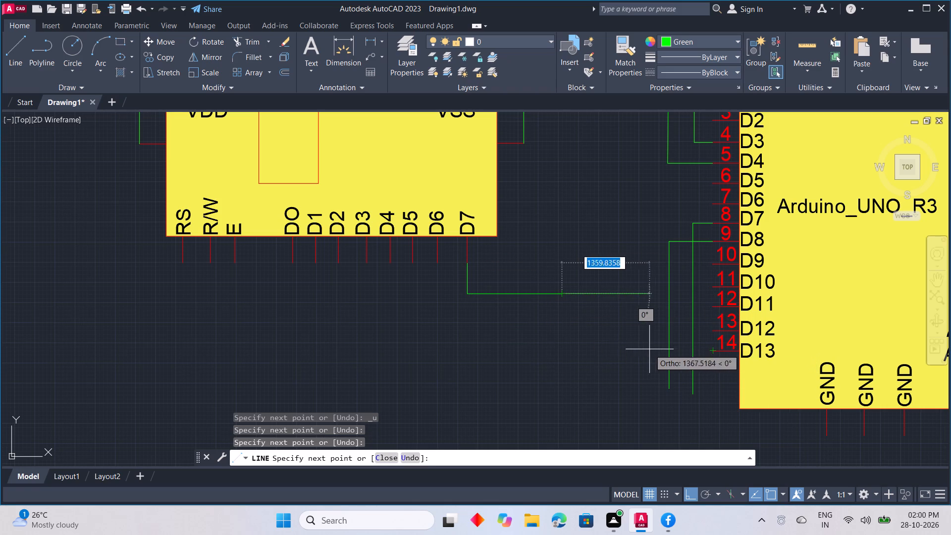
left_click(602, 348)
left_click(713, 346)
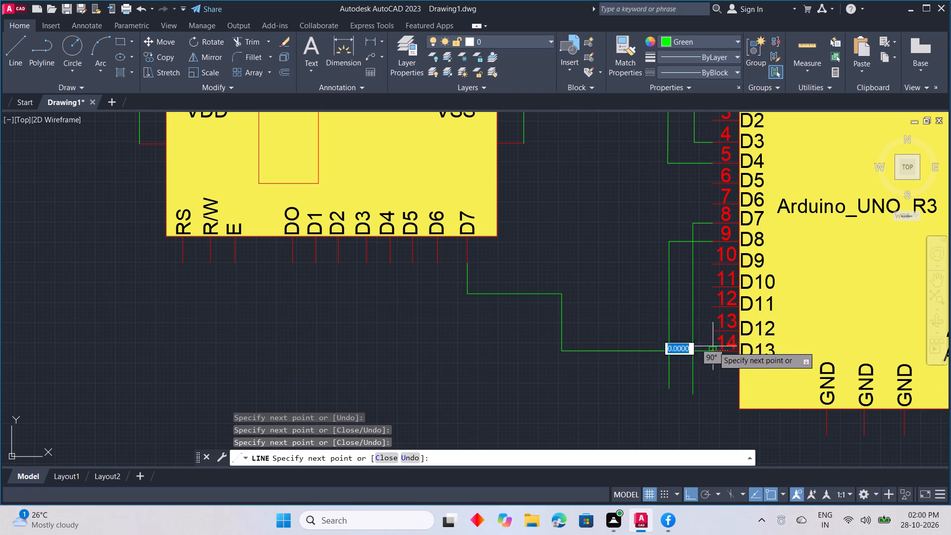
key("Escape")
Draw a stepped green wire from the LCD's D6 pin a short way down, about 1680 units right, down, and right to the Arduino's D11 pin.
key("l")
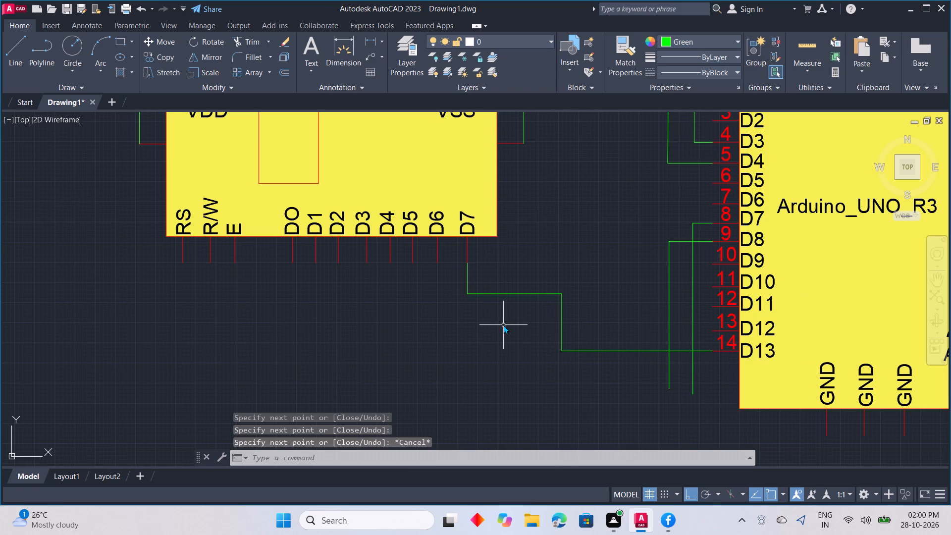
key("space")
scroll(468, 273, "up", 1)
left_click(418, 257)
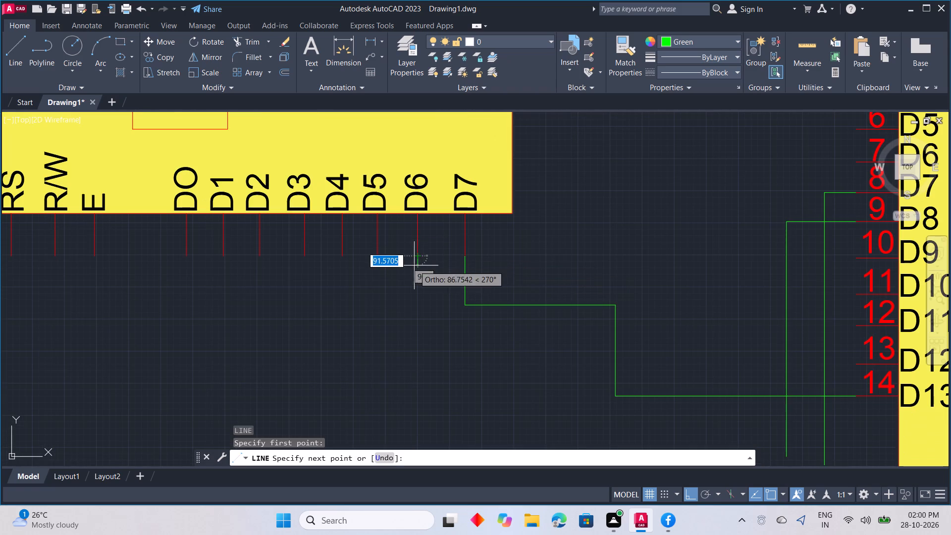
left_click_drag(415, 287, 421, 289)
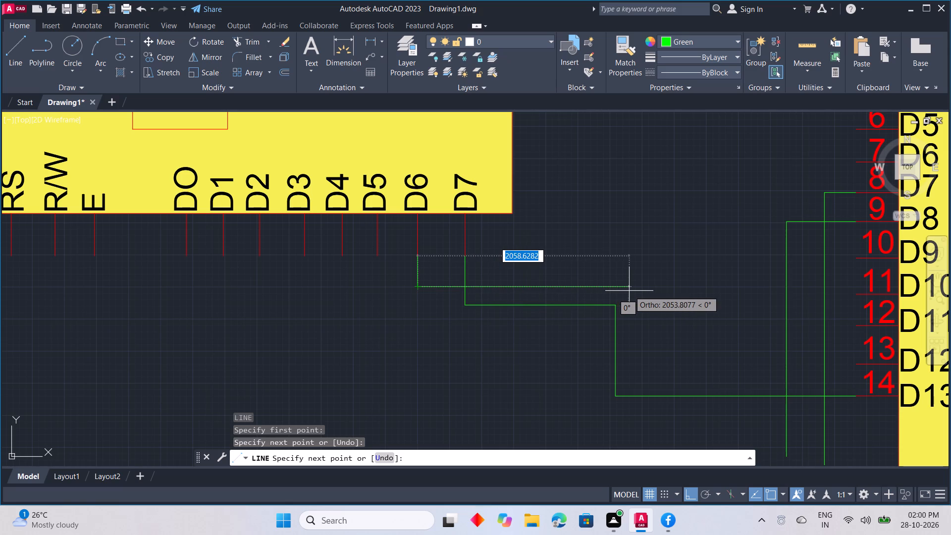
left_click(590, 292)
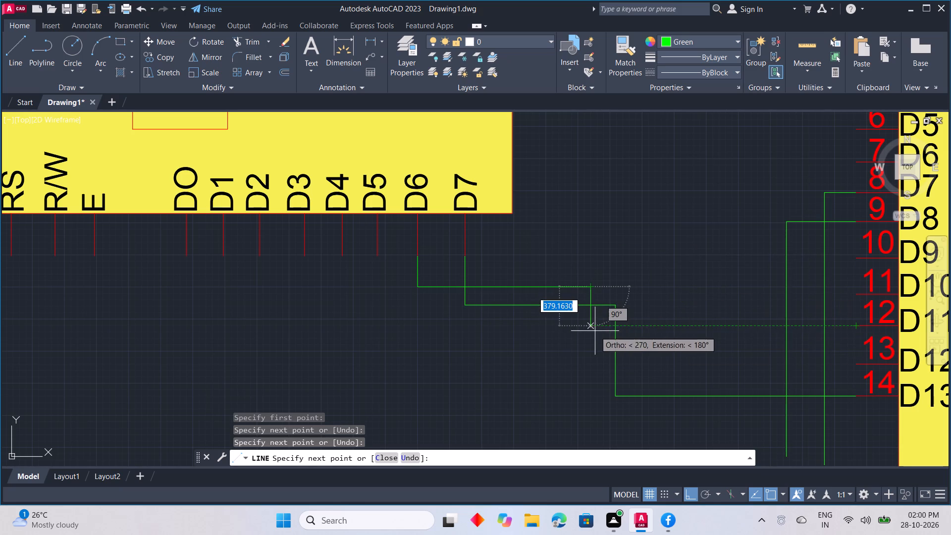
left_click(588, 327)
left_click(859, 325)
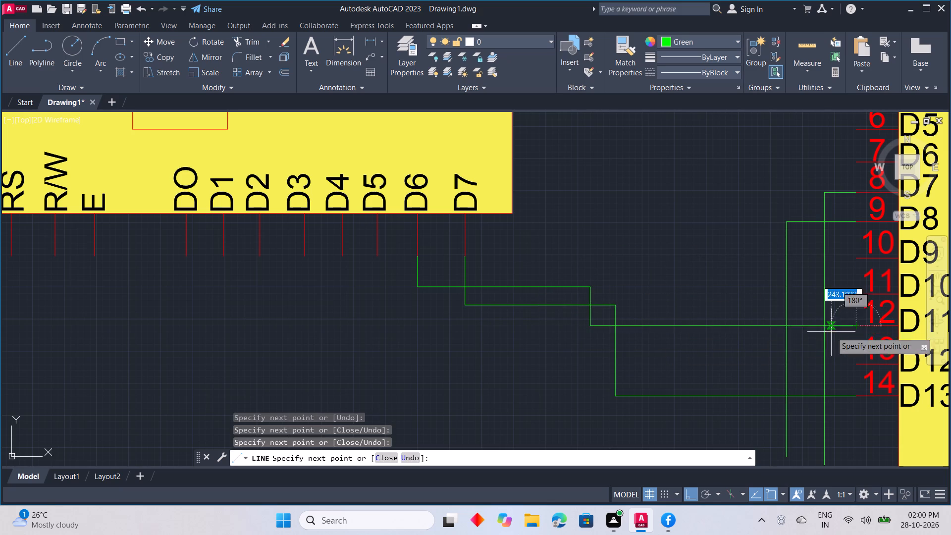
key("Escape")
Draw a stepped green wire from the LCD's D5 pin down, right above the D6 wire, down, and right to the Arduino's D12 pin.
key("l")
key("space")
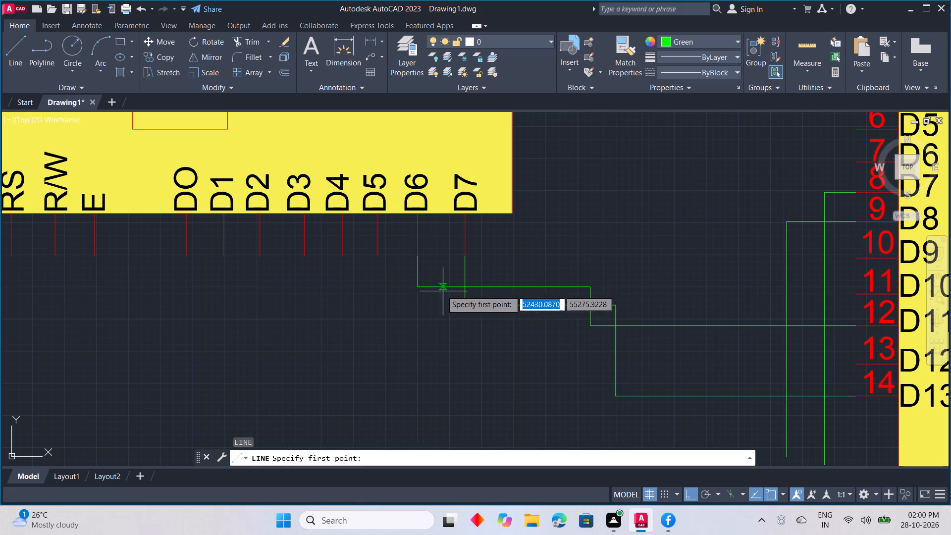
left_click(378, 259)
left_click(420, 279)
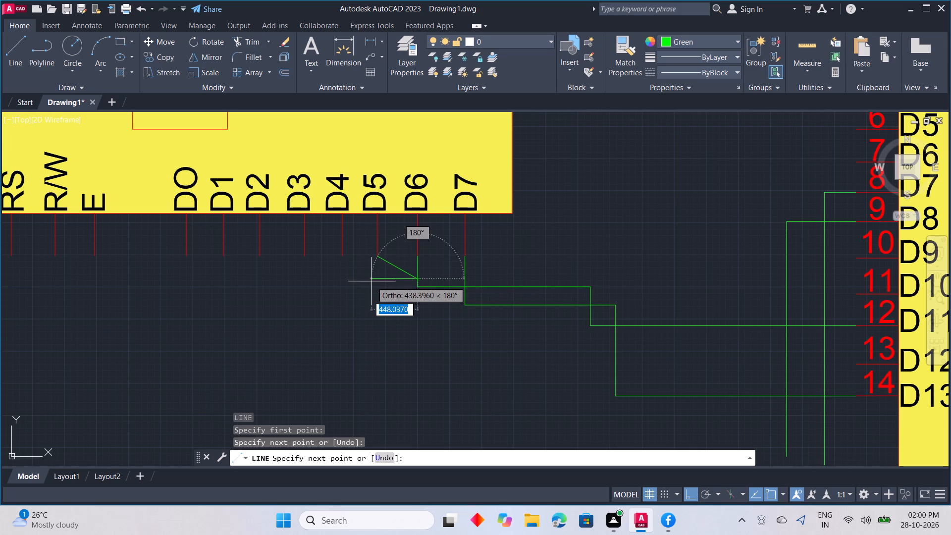
key("ctrl+z")
left_click_drag(370, 272, 375, 273)
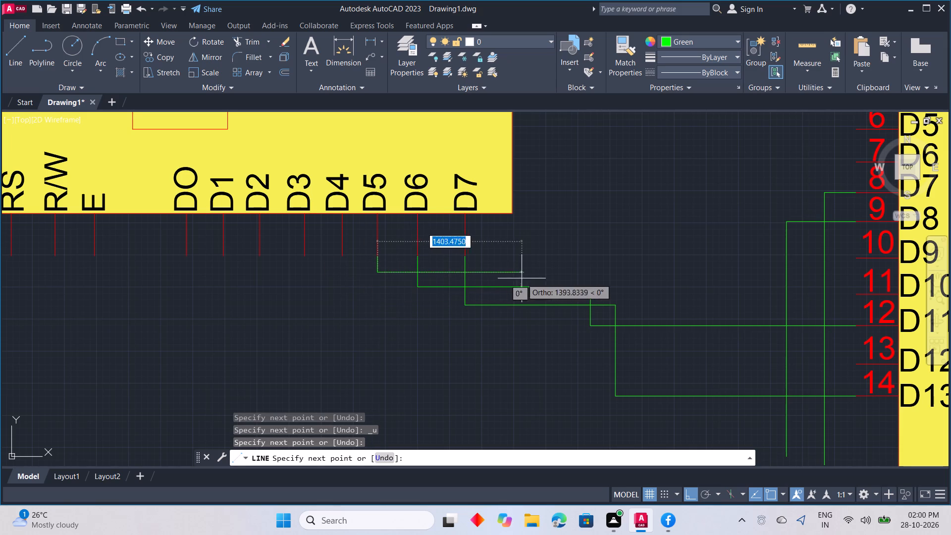
left_click(560, 279)
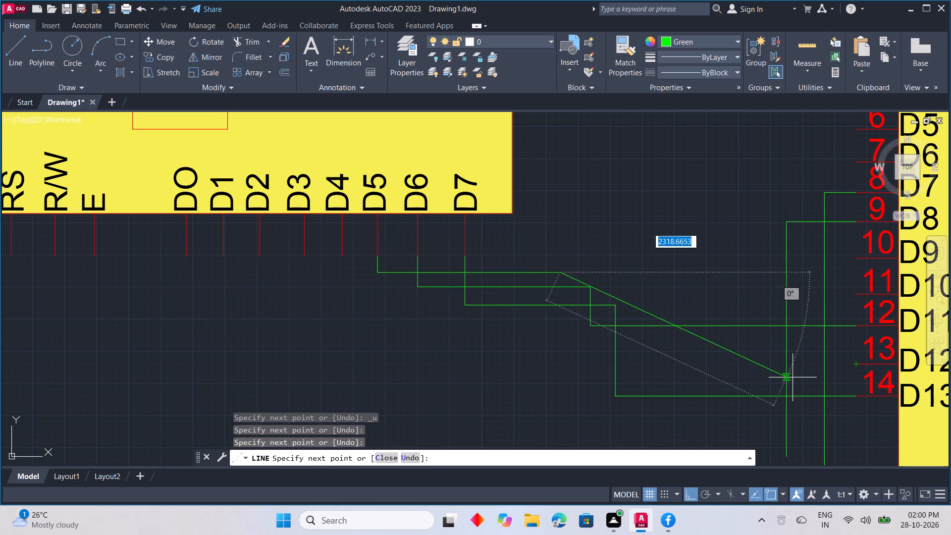
left_click(596, 362)
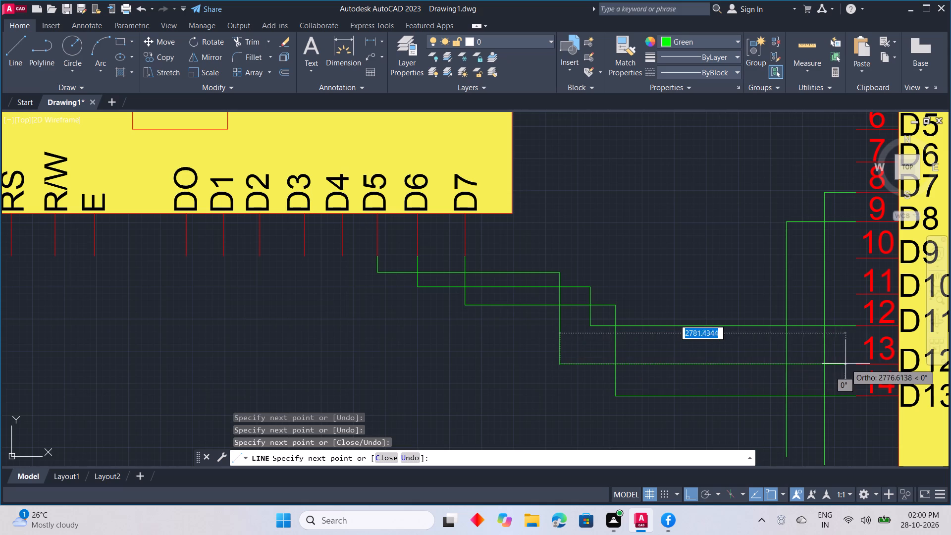
left_click(857, 365)
key("Escape")
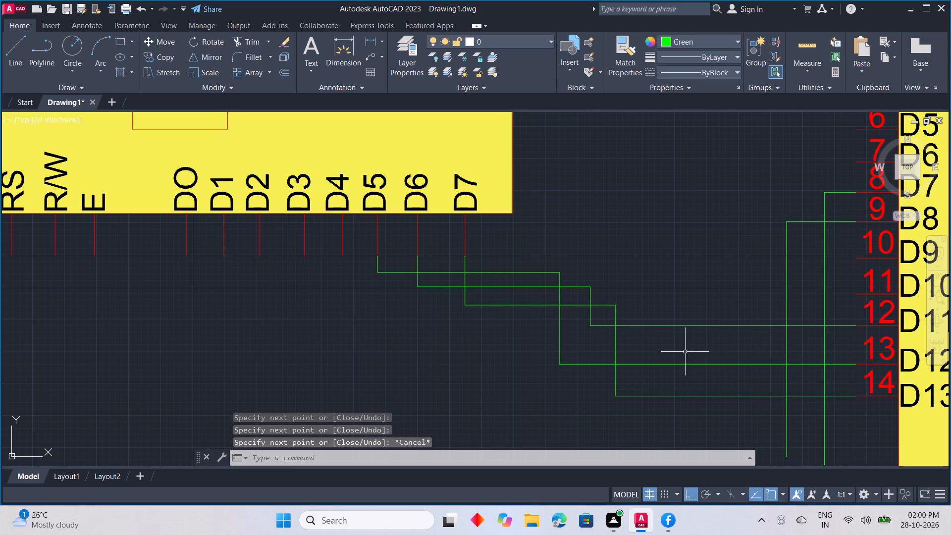
Examine the rerouted wires between the LCD and the Arduino and the overall circuit layout.
scroll(516, 345, "down", 1)
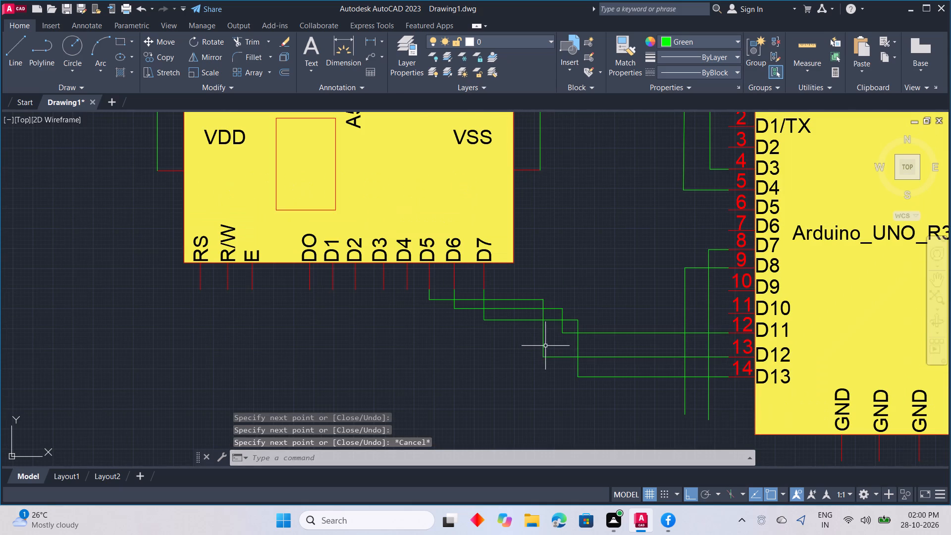
scroll(550, 344, "up", 1)
scroll(553, 341, "down", 1)
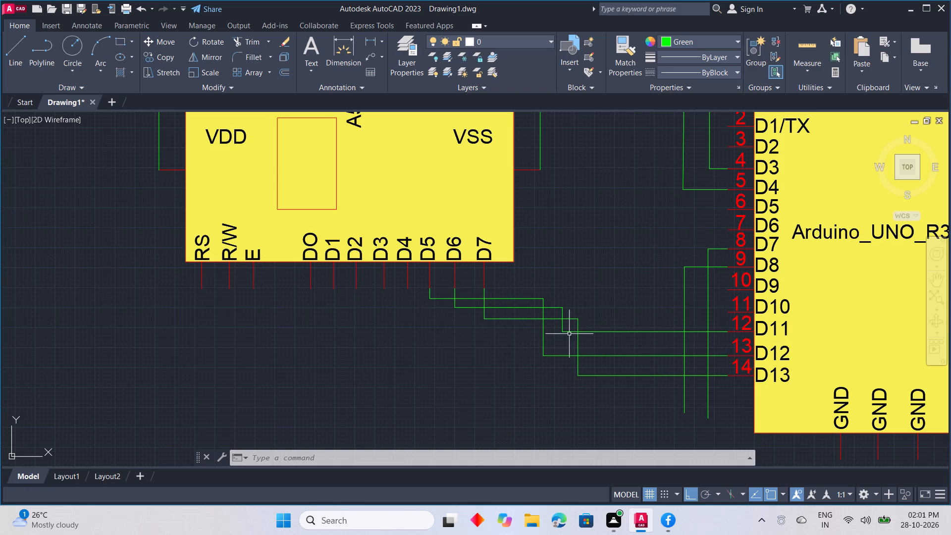
scroll(541, 343, "down", 3)
scroll(535, 352, "up", 1)
middle_click(538, 351)
scroll(538, 351, "down", 2)
scroll(554, 348, "up", 2)
scroll(568, 356, "down", 2)
middle_click_drag(568, 356, 488, 356)
scroll(488, 356, "up", 1)
middle_click_drag(489, 356, 489, 302)
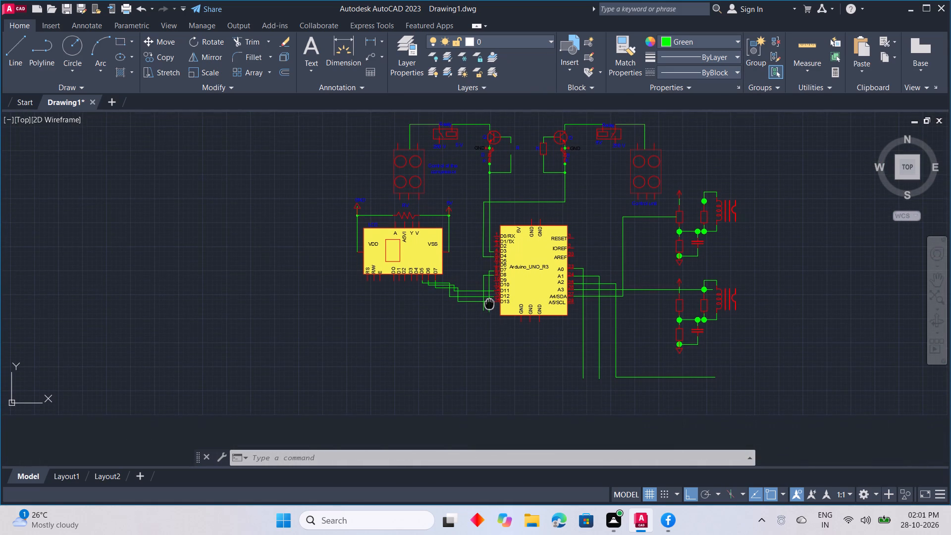
middle_click_drag(489, 302, 489, 302)
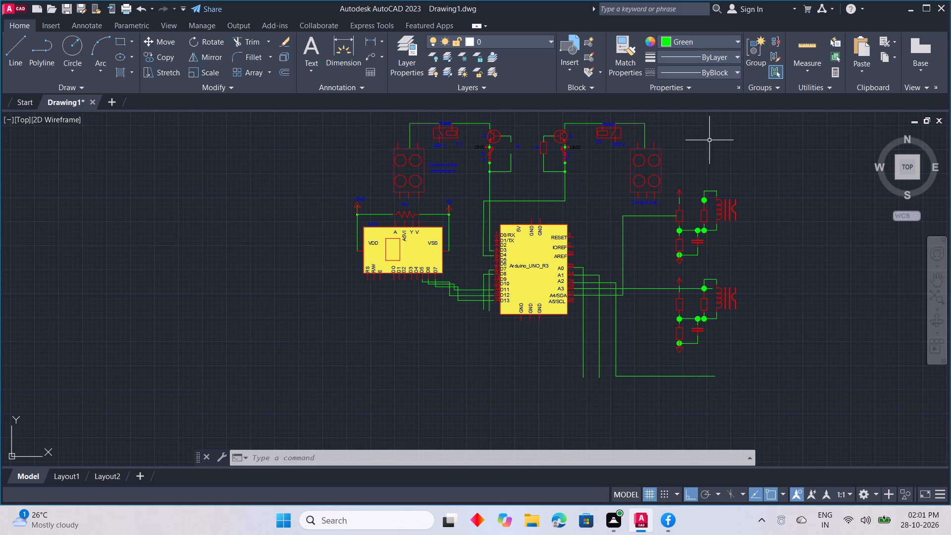
Copy the upper resistor, capacitor and transformer circuit straight across to the empty area on its right.
left_click(667, 171)
left_click(784, 267)
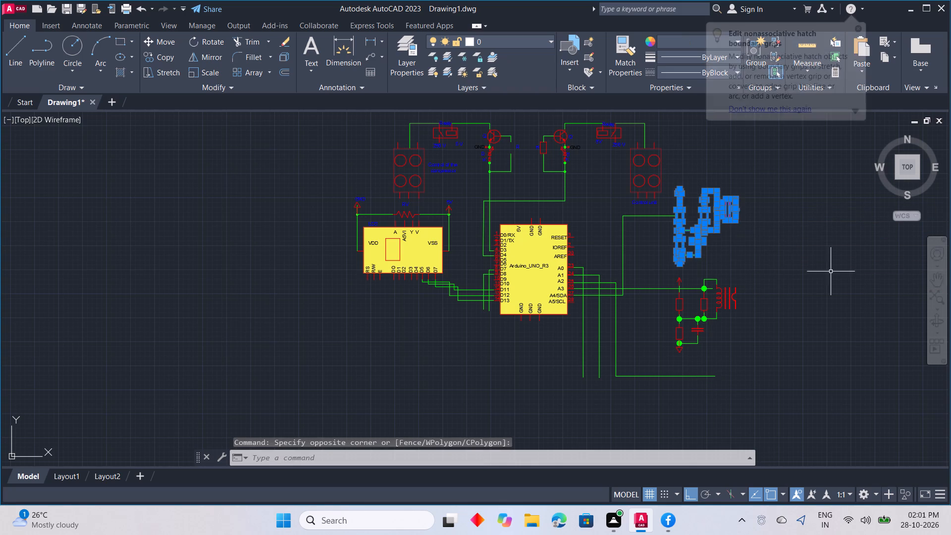
right_click(829, 274)
left_click(859, 307)
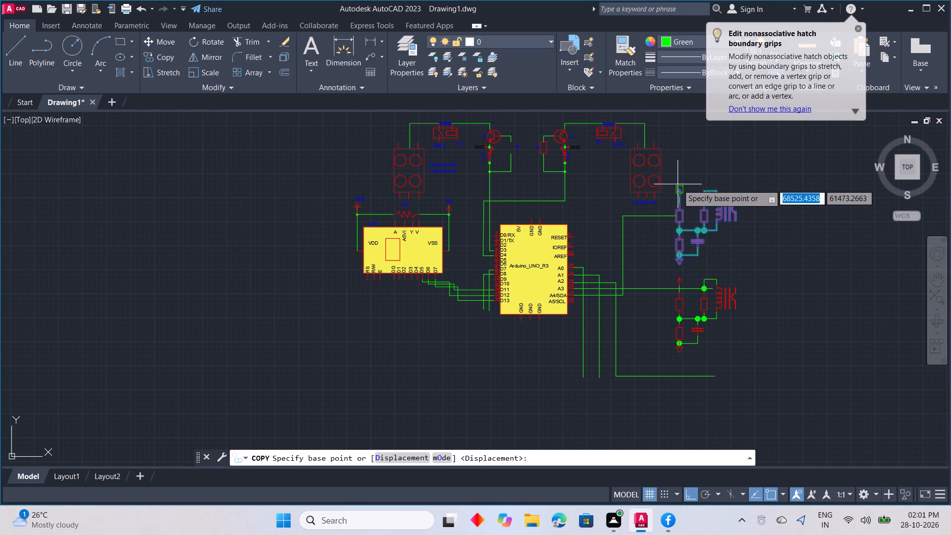
left_click(679, 187)
left_click(784, 202)
key("Escape")
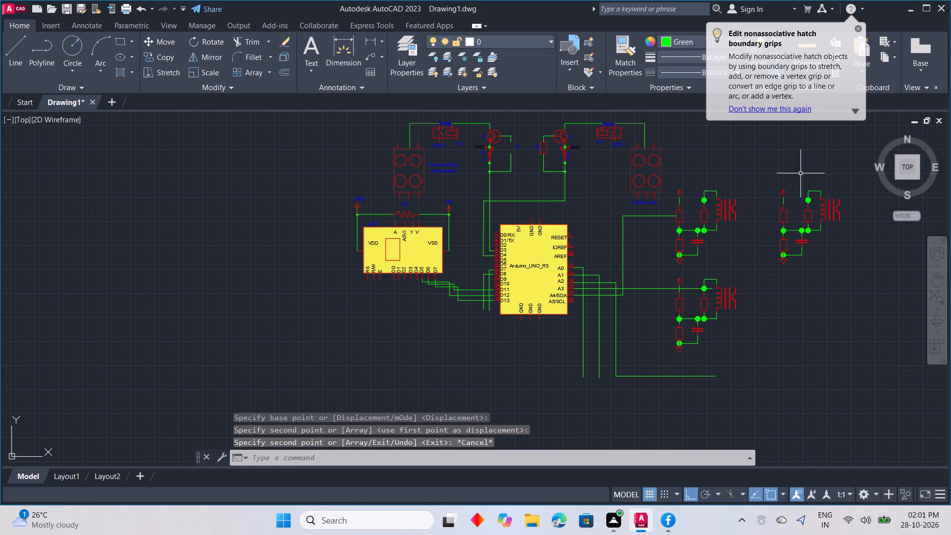
Rotate the copied transformer circuit 270° about its lower end.
left_click_drag(765, 187, 776, 187)
left_click(865, 280)
right_click(865, 287)
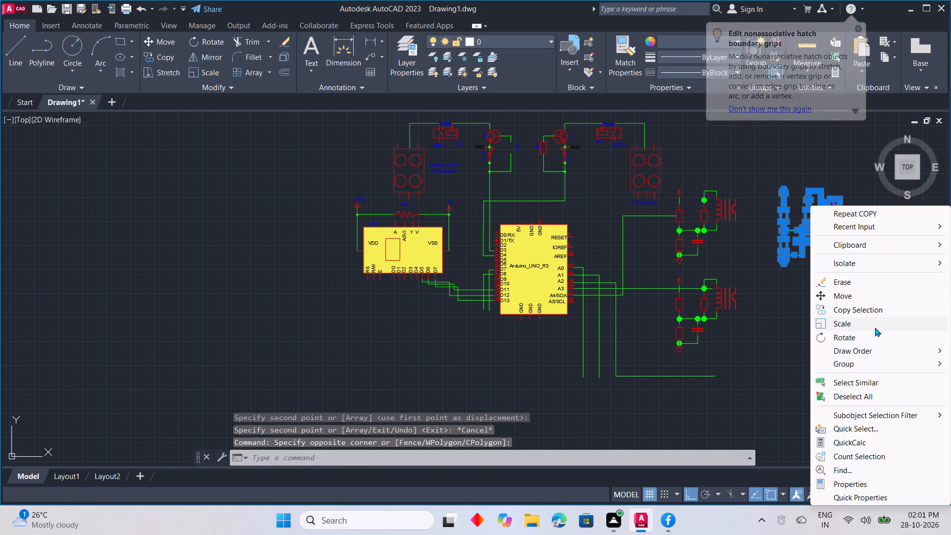
left_click(870, 341)
left_click(786, 265)
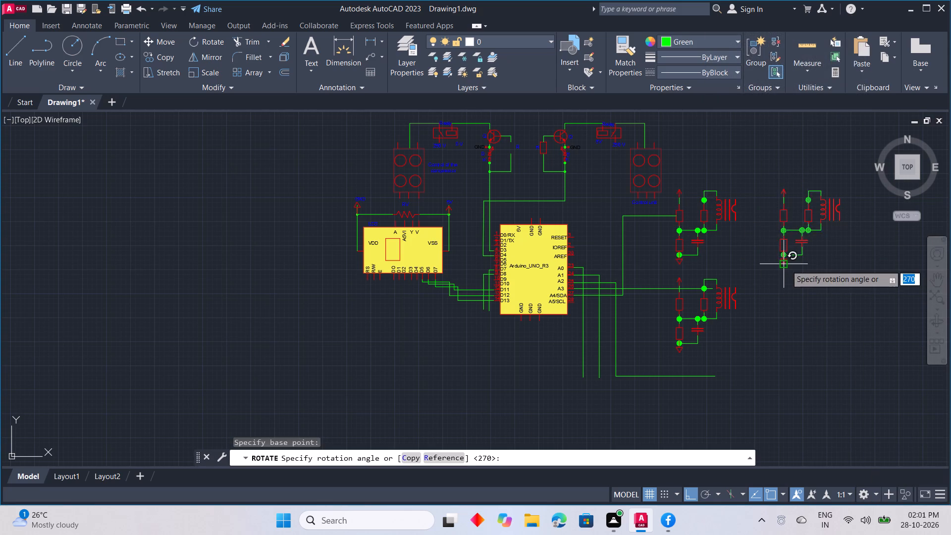
left_click(771, 293)
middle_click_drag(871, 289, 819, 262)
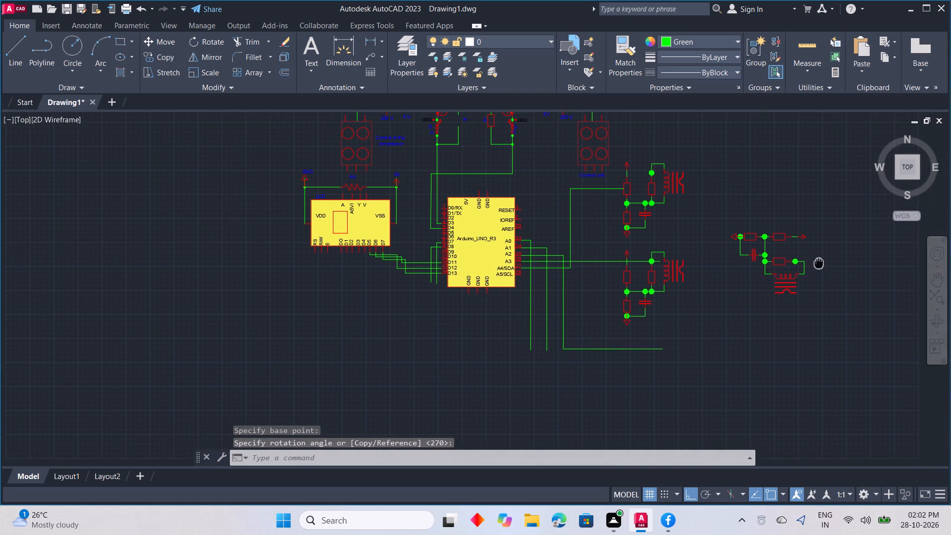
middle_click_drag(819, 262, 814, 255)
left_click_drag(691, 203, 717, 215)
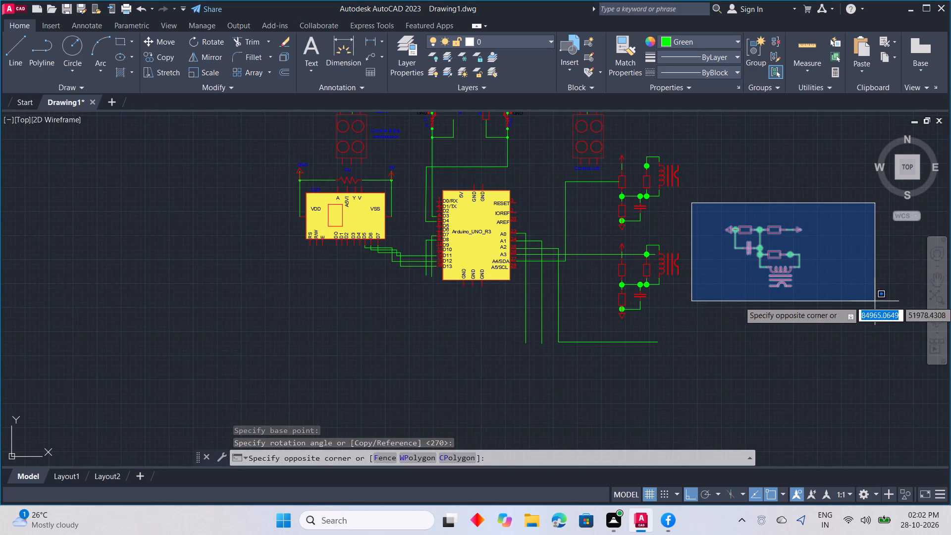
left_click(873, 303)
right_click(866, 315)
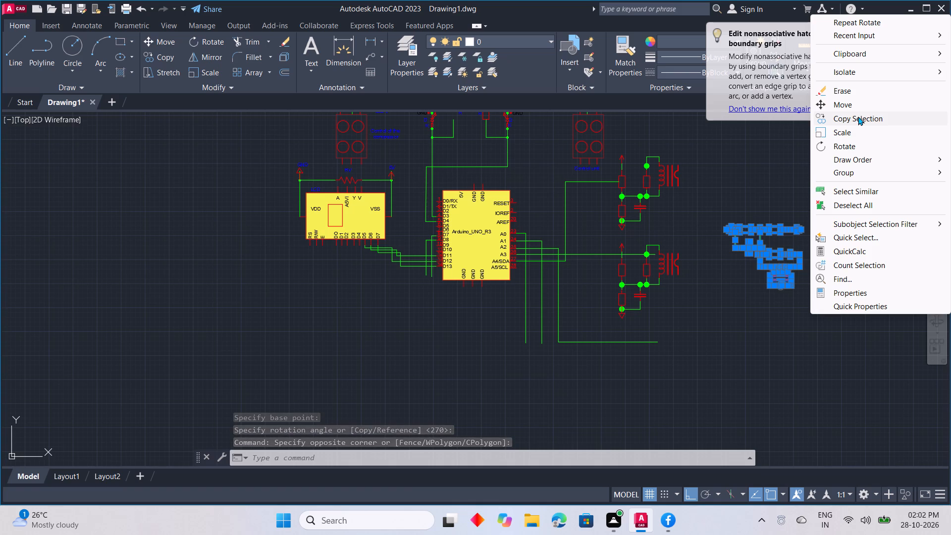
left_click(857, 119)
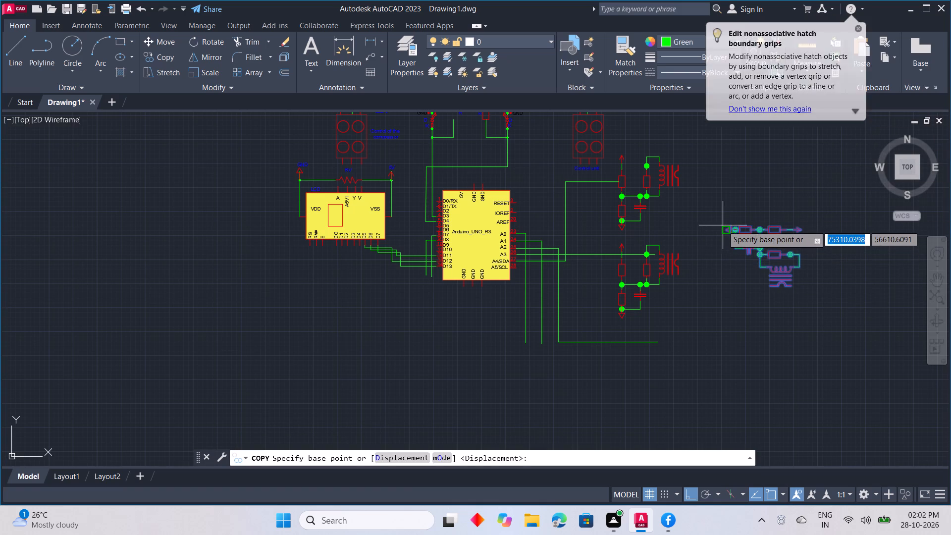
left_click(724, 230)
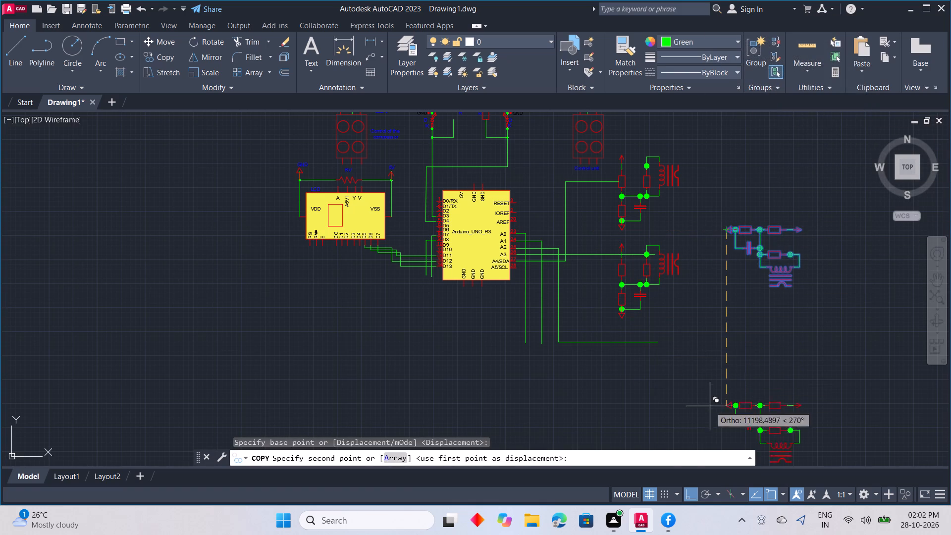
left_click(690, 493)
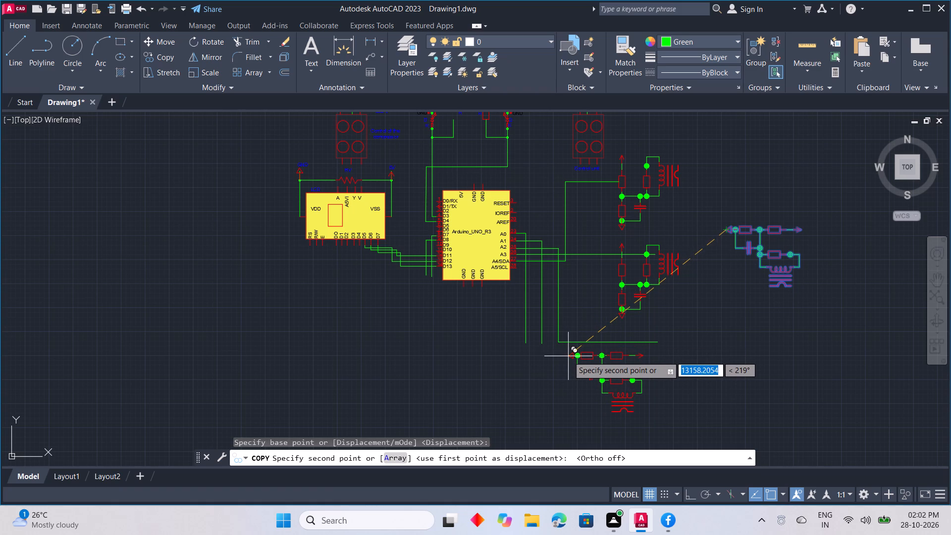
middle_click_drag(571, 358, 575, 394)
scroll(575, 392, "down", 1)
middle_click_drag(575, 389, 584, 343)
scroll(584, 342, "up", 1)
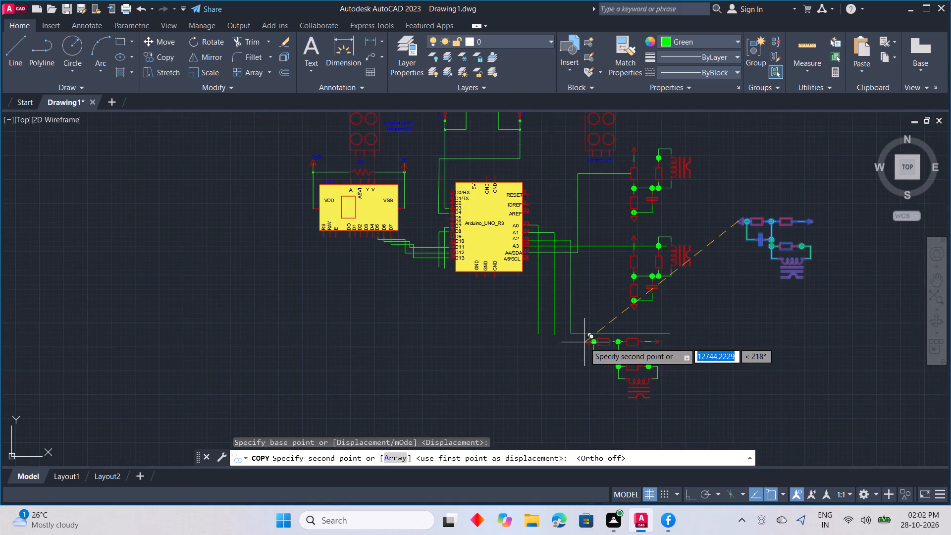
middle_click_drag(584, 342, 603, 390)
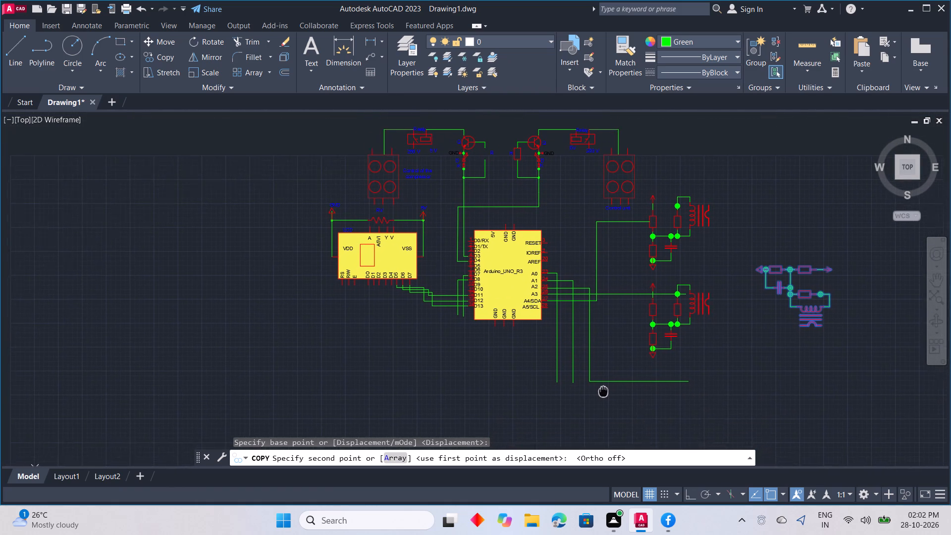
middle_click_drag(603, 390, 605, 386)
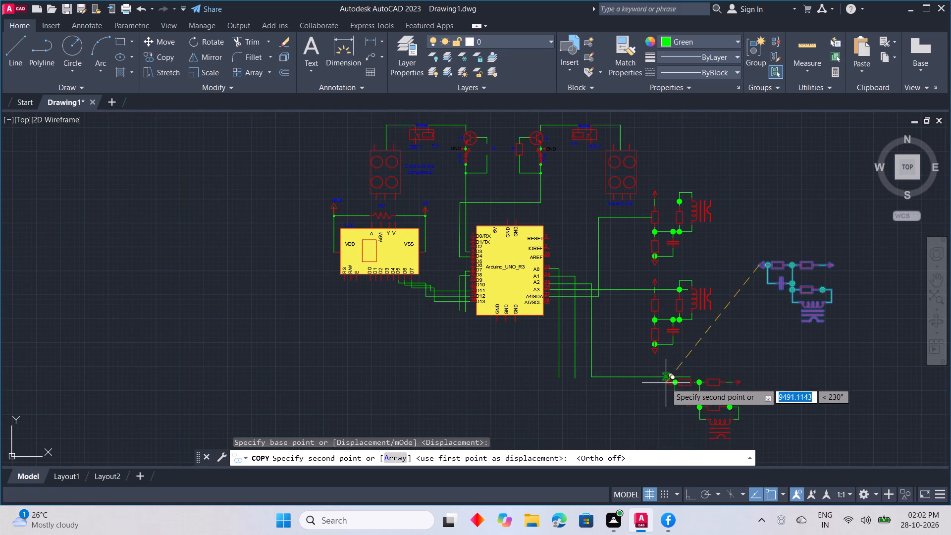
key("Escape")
Delete the horizontal segment at the lower end of the Arduino's A2 wire.
left_click(647, 376)
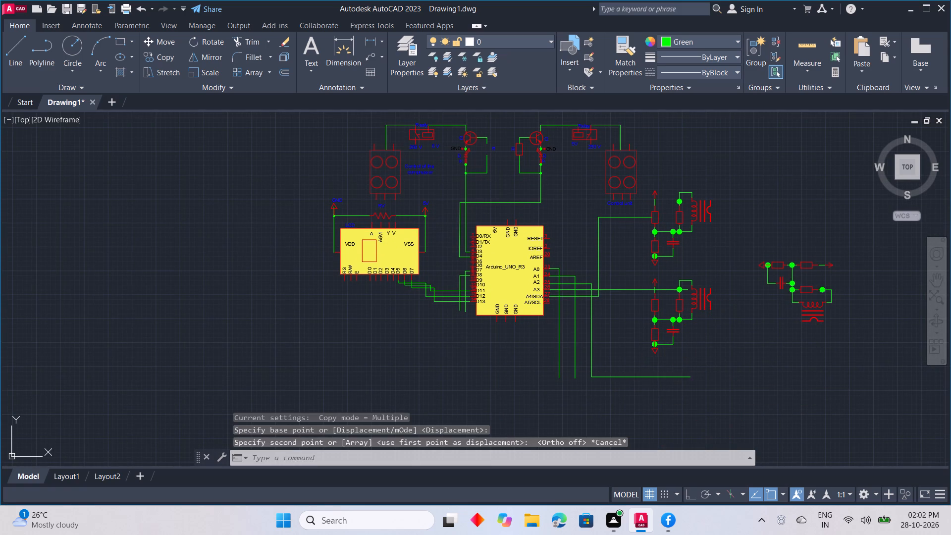
key("Delete")
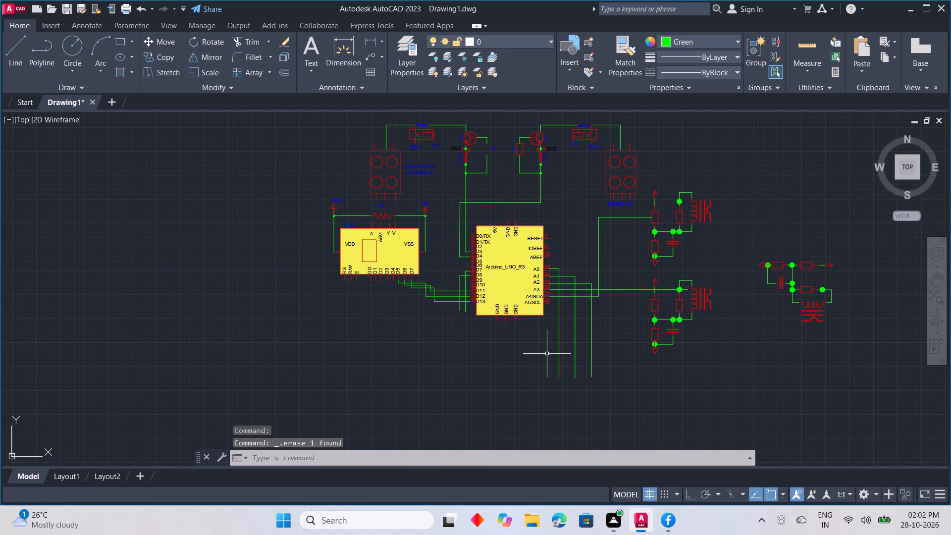
Draw a nearly horizontal green line across the vertical A0, A1 and A2 wires, slightly above their lower ends.
key("l")
key("space")
left_click_drag(540, 357, 620, 372)
left_click(638, 359)
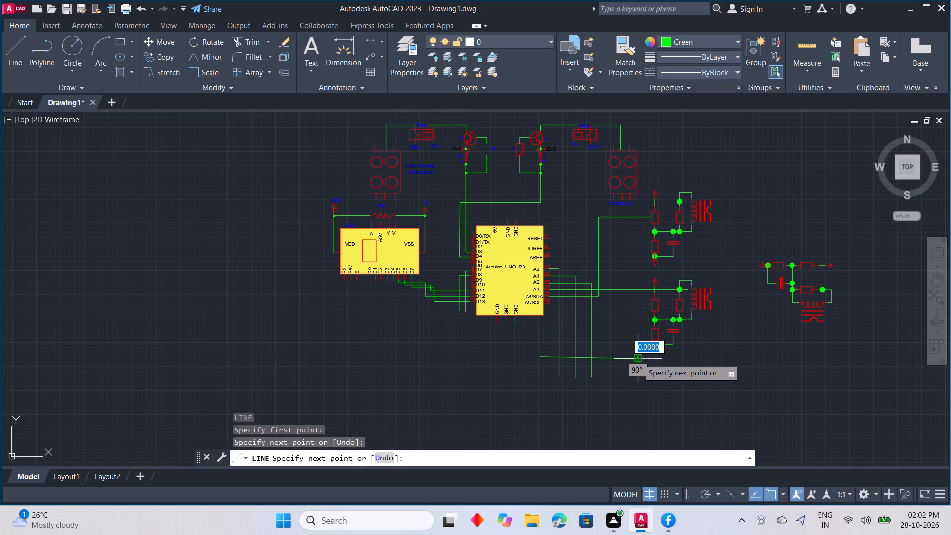
key("Delete")
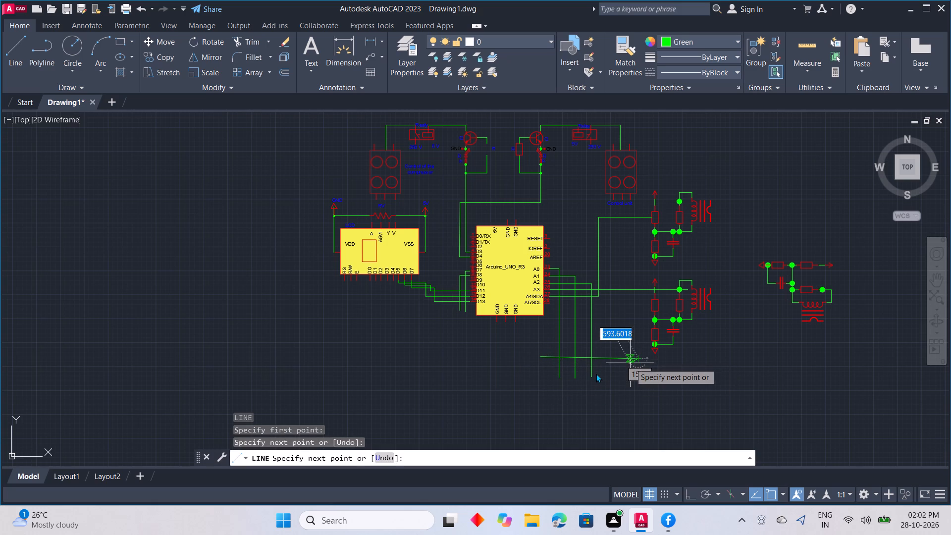
type("TR")
key("space")
left_click_drag(637, 359, 539, 361)
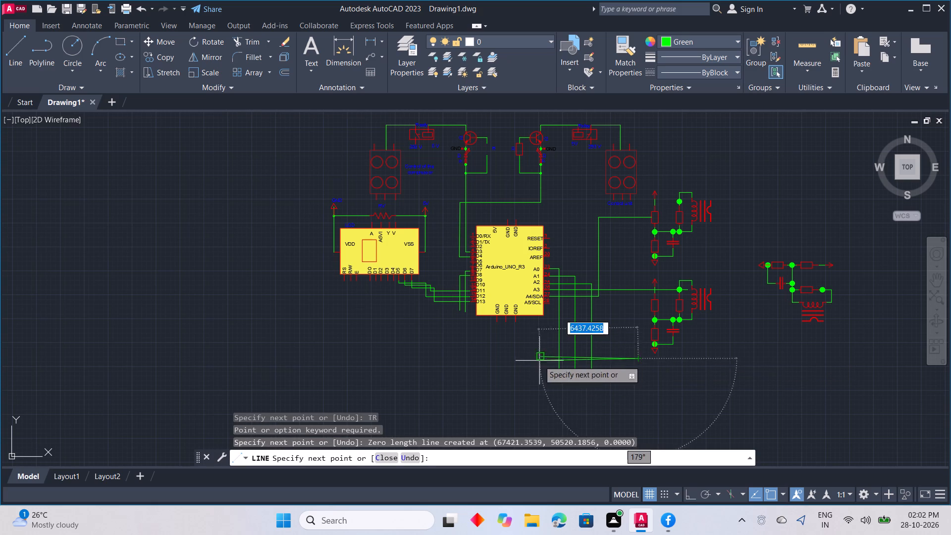
left_click_drag(539, 361, 529, 361)
key("Escape")
key("Escape")
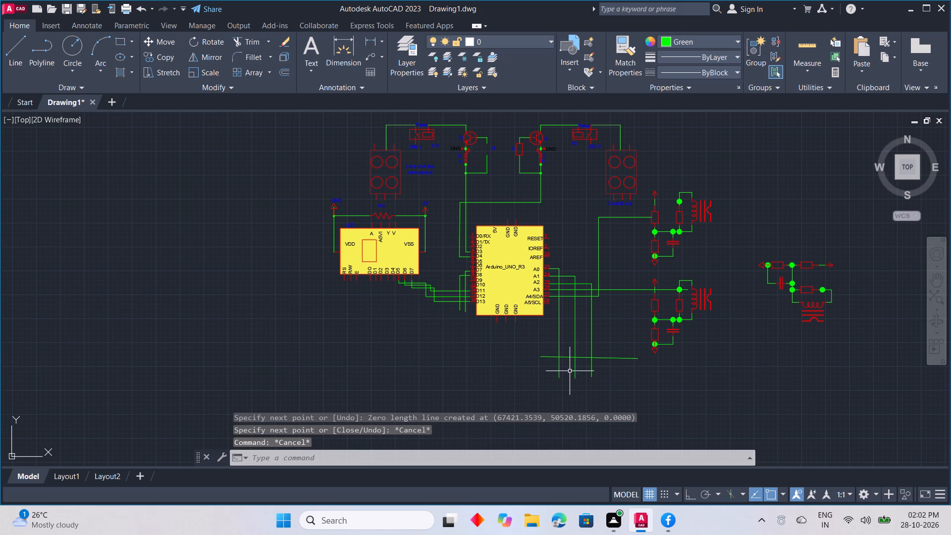
Trim the lower ends of the A0, A1 and A2 wires at the crossing line and remove the line's overhanging ends.
key("t")
type("R")
key("space")
left_click_drag(599, 367, 508, 379)
left_click_drag(604, 350, 595, 364)
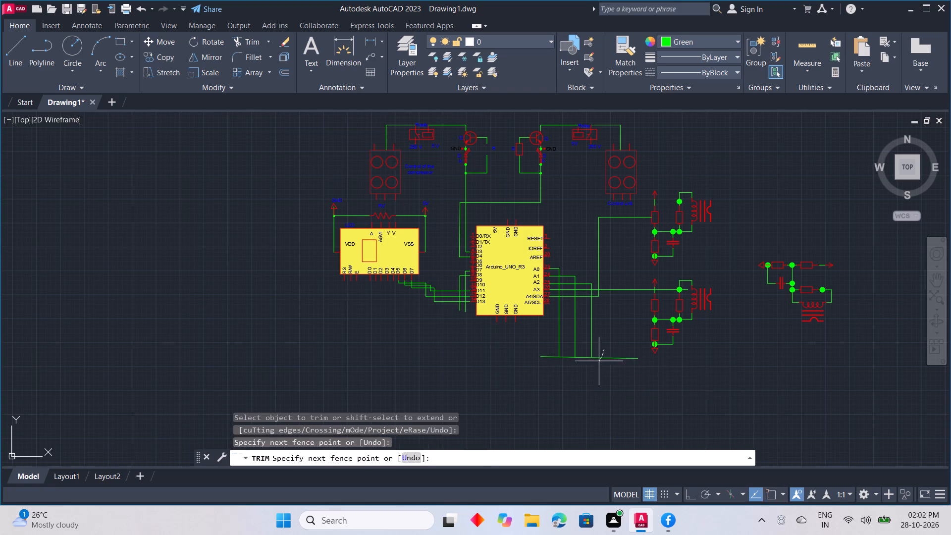
left_click_drag(595, 364, 565, 380)
left_click_drag(542, 350, 594, 383)
key("Escape")
key("Escape")
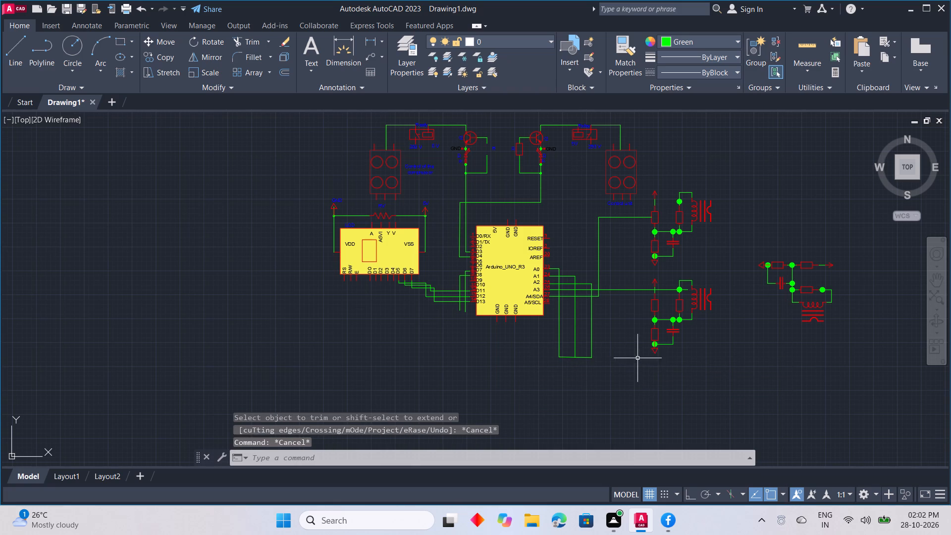
left_click(637, 357)
key("Delete")
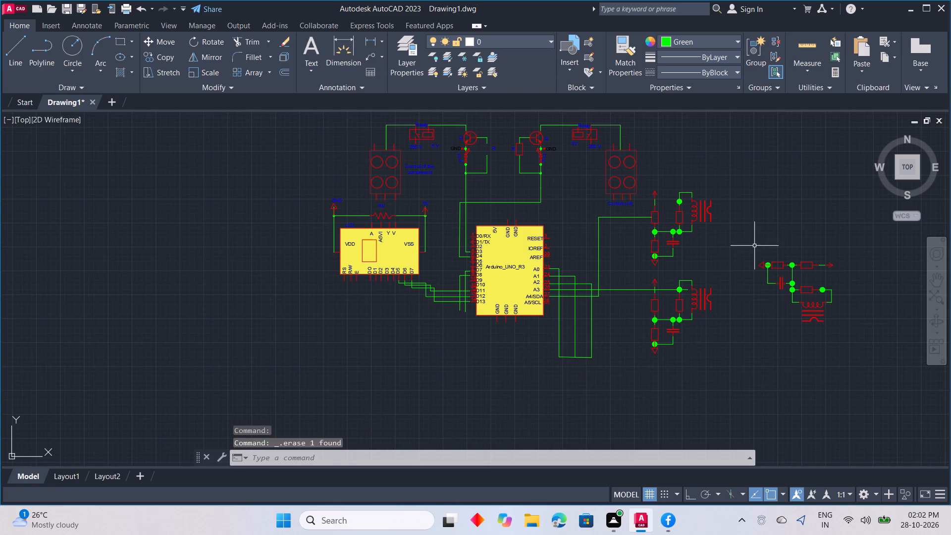
Copy the rotated transformer circuit to three places in a horizontal row below the Arduino.
left_click(754, 245)
left_click(854, 335)
right_click(849, 319)
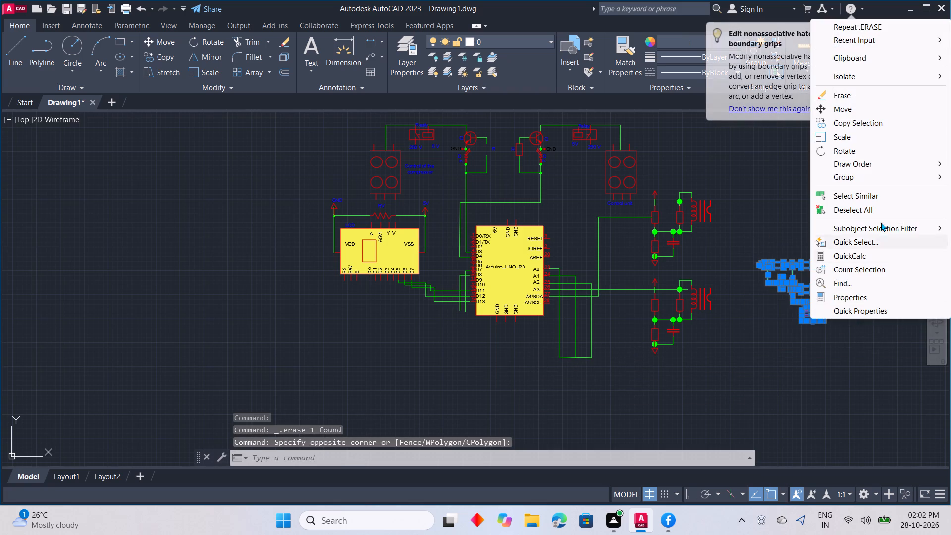
left_click(843, 122)
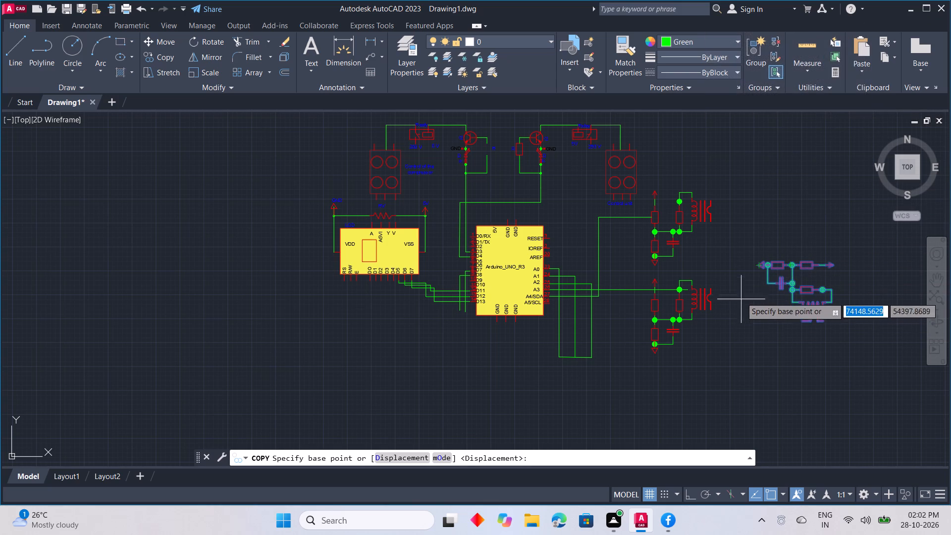
left_click(756, 267)
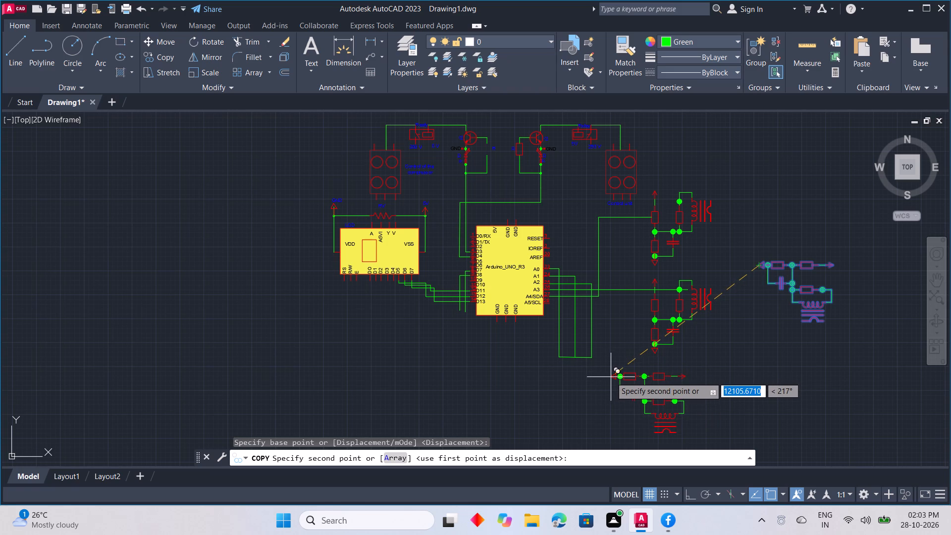
left_click(611, 380)
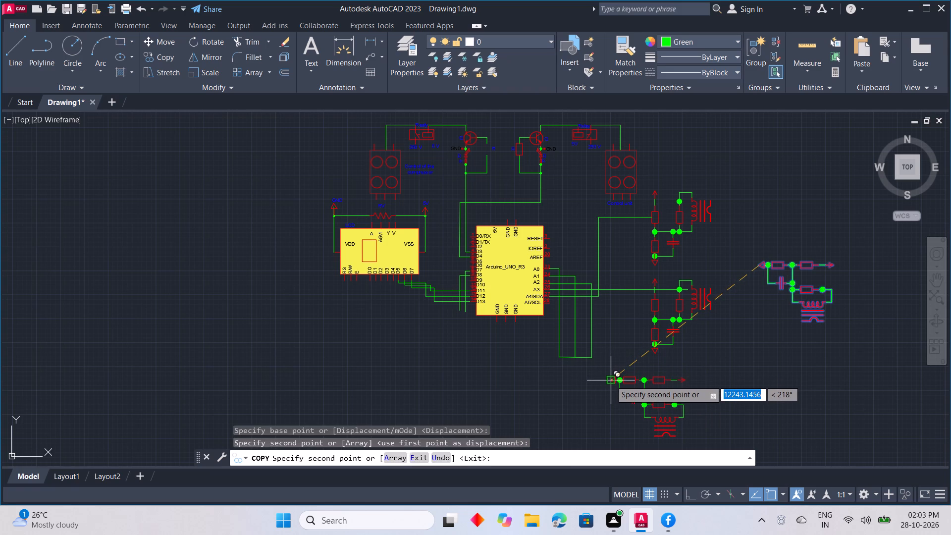
middle_click_drag(472, 384, 533, 380)
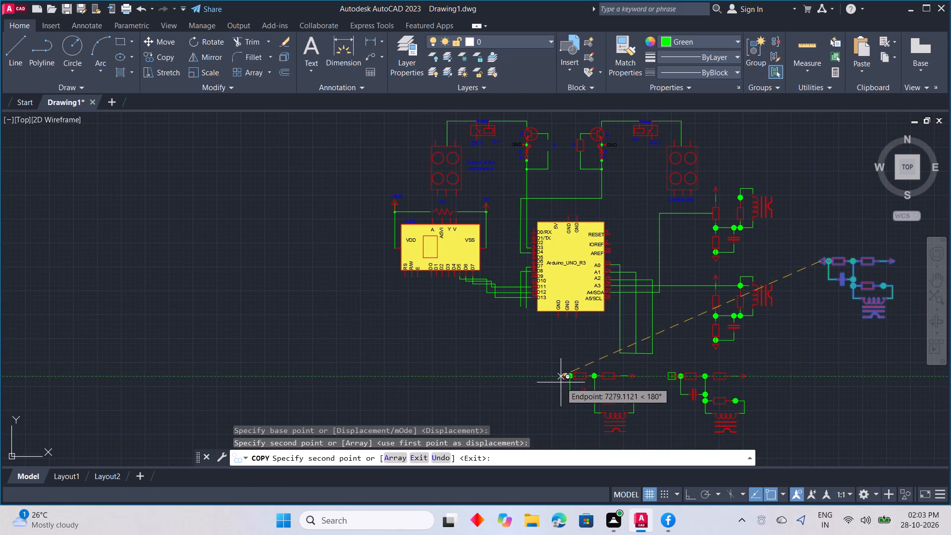
left_click(561, 382)
middle_click_drag(462, 377, 589, 385)
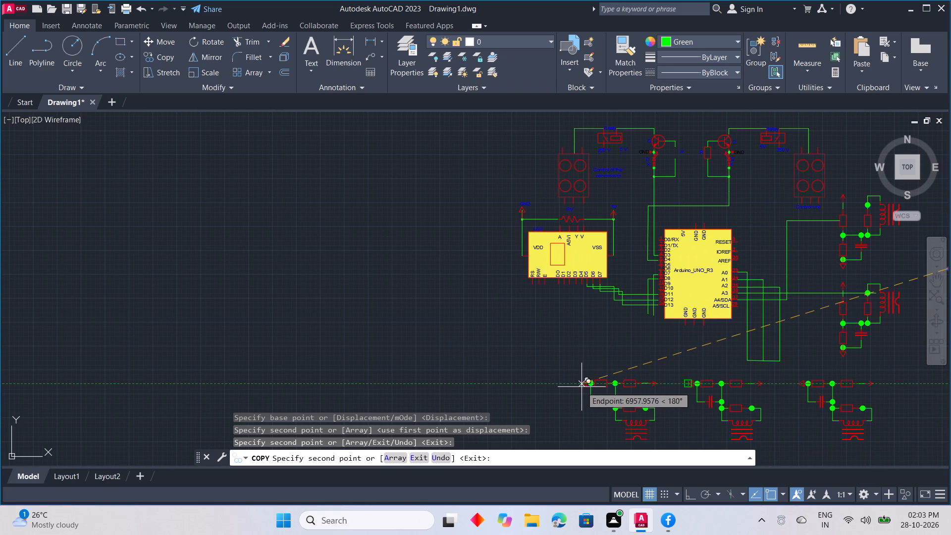
left_click(574, 387)
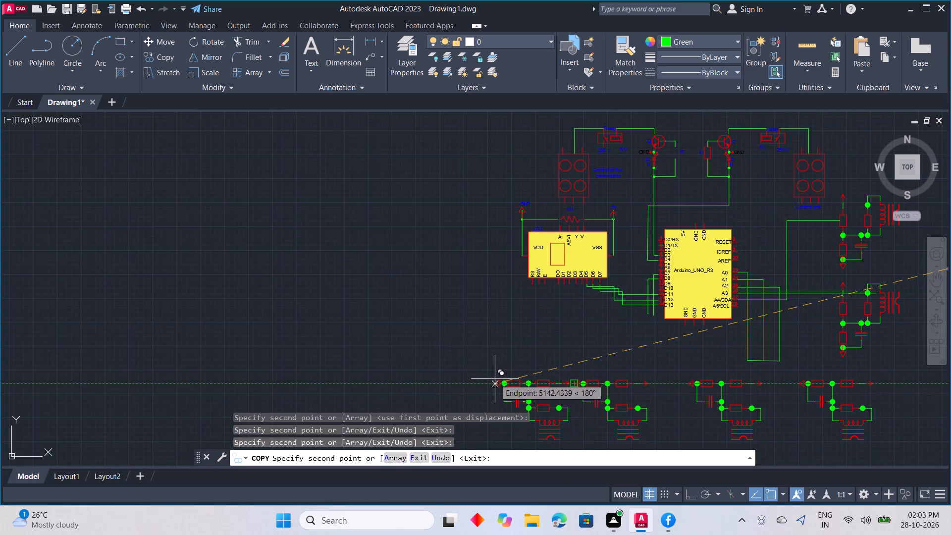
key("Escape")
Delete the original rotated transformer circuit to the right of the two upright transformer circuits.
middle_click_drag(725, 384, 633, 333)
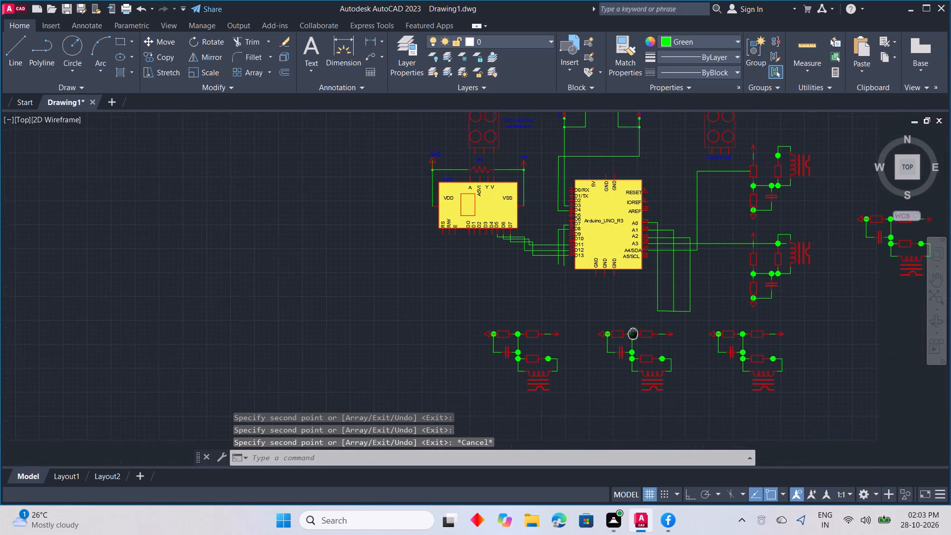
middle_click_drag(633, 333, 599, 329)
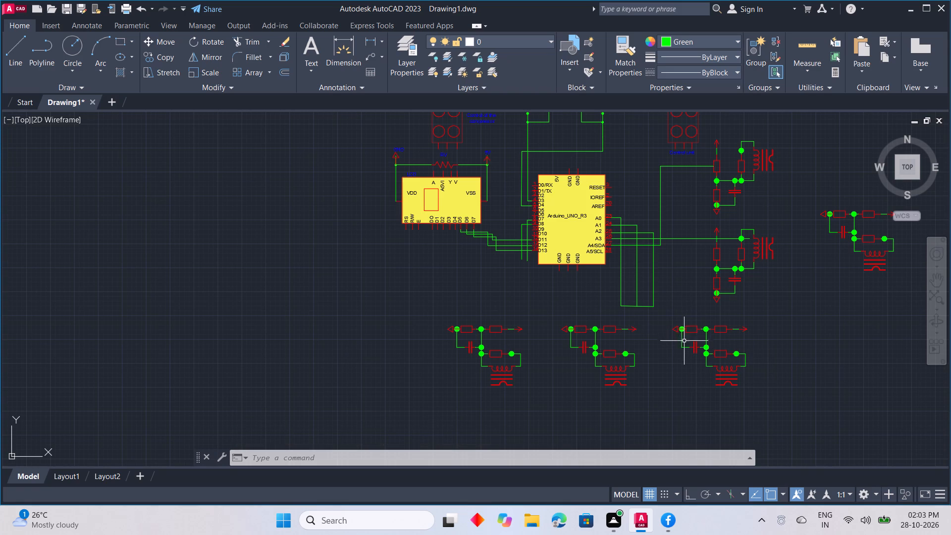
scroll(707, 306, "down", 1)
middle_click_drag(705, 306, 679, 324)
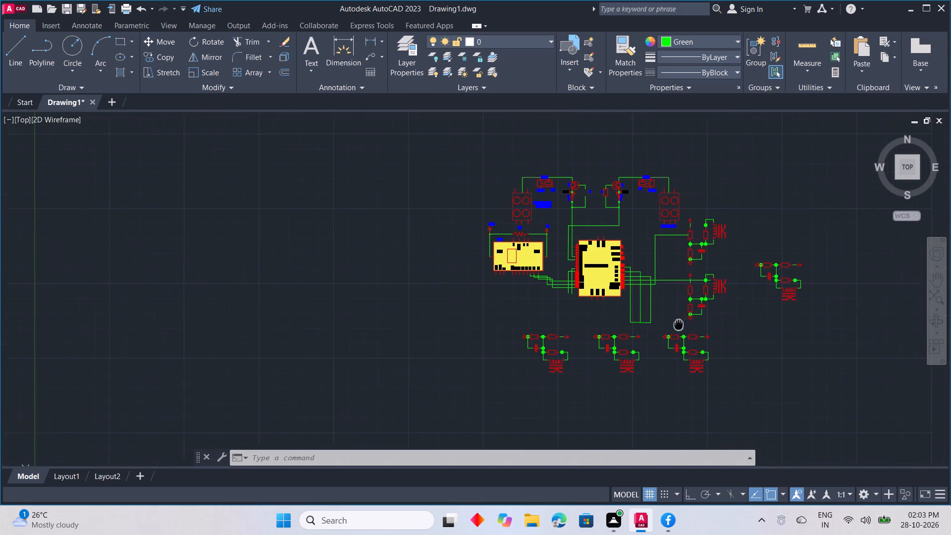
middle_click_drag(679, 324, 643, 343)
left_click(709, 276)
left_click(787, 346)
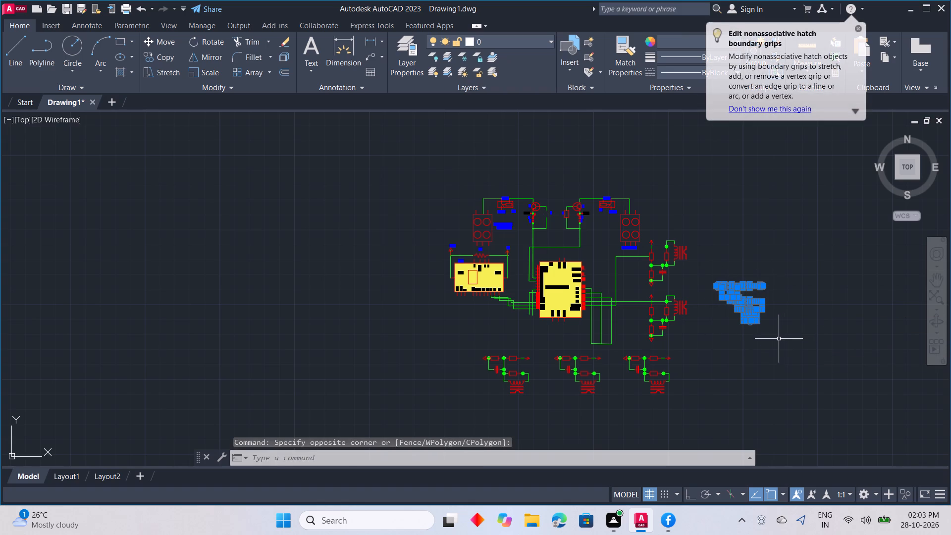
key("Delete")
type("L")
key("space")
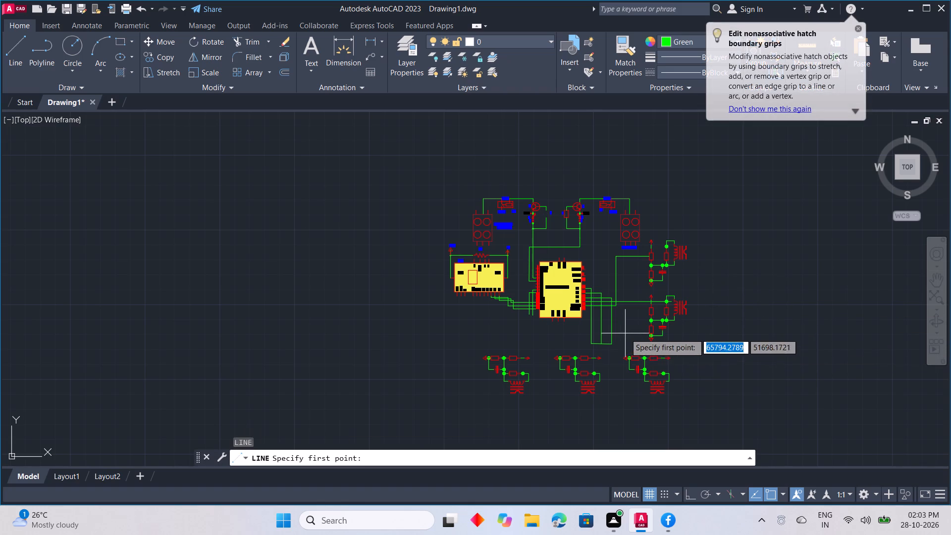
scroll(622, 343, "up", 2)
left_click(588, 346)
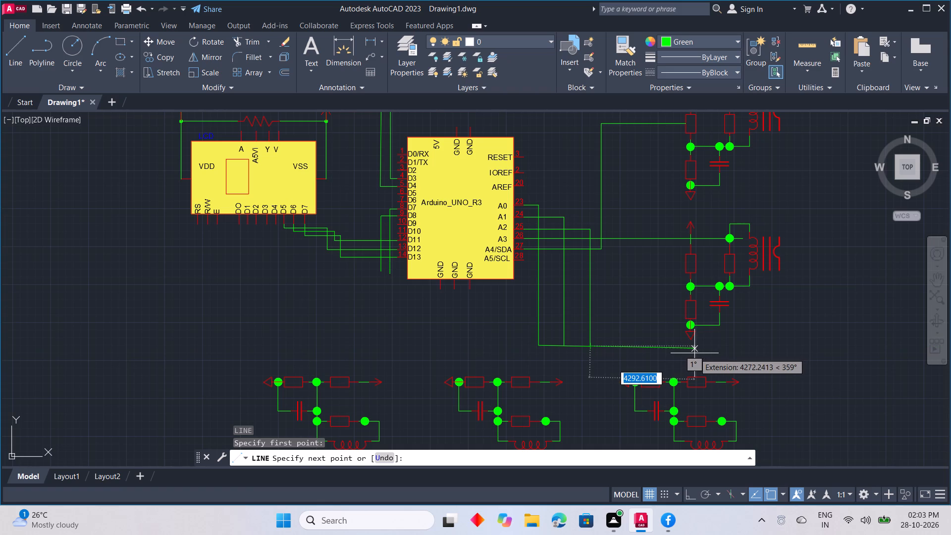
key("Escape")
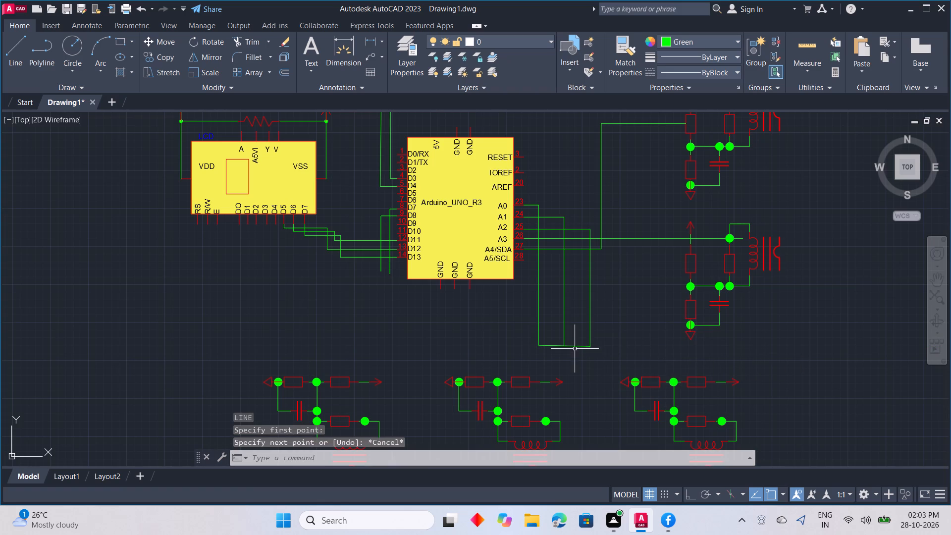
Delete the crossing line that joins the lower ends of the A0, A1 and A2 wires.
left_click(576, 345)
key("Delete")
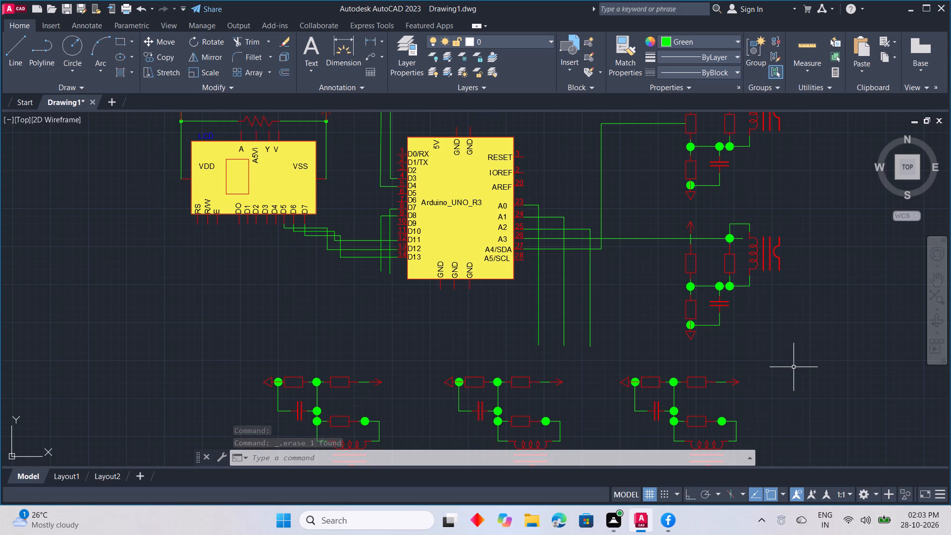
Extend the A2 wire a short distance straight down from its lower end with a green line.
type("L")
key("space")
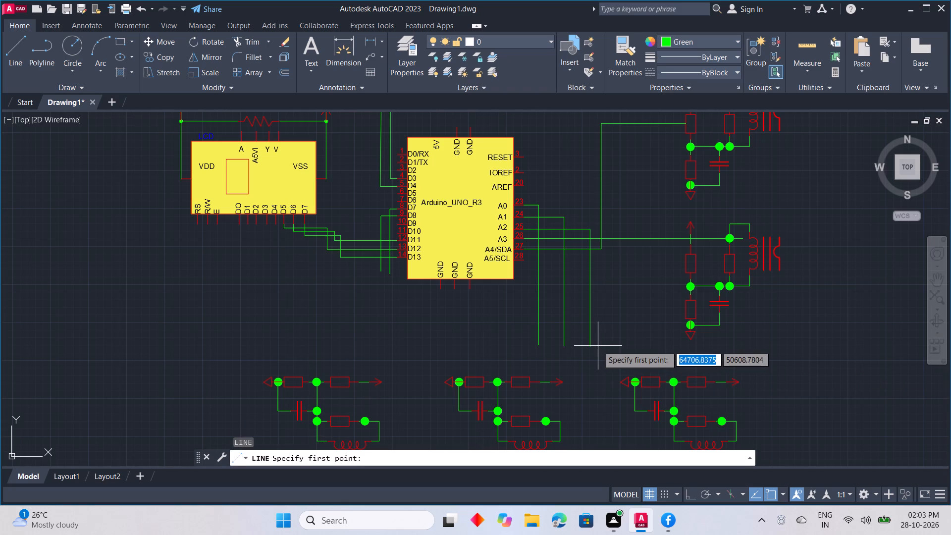
left_click(591, 347)
left_click(591, 360)
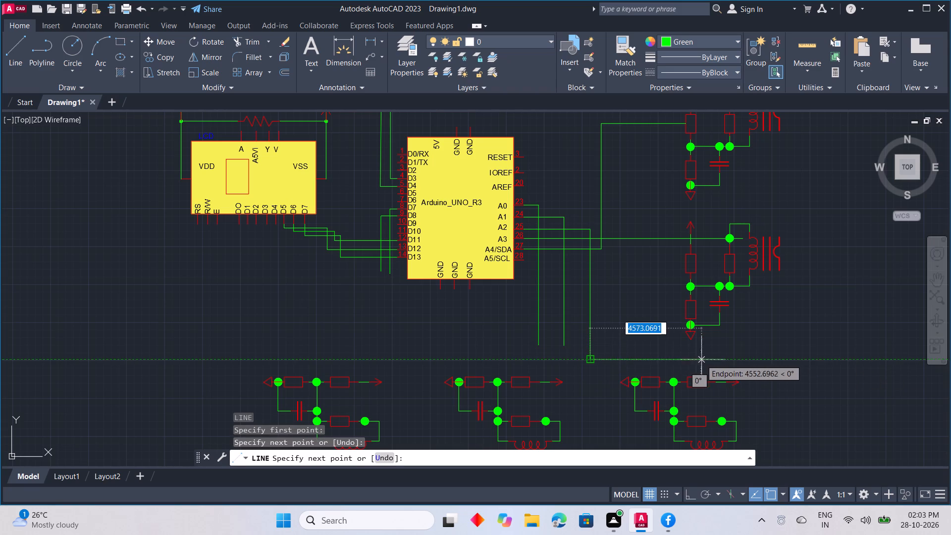
left_click(718, 361)
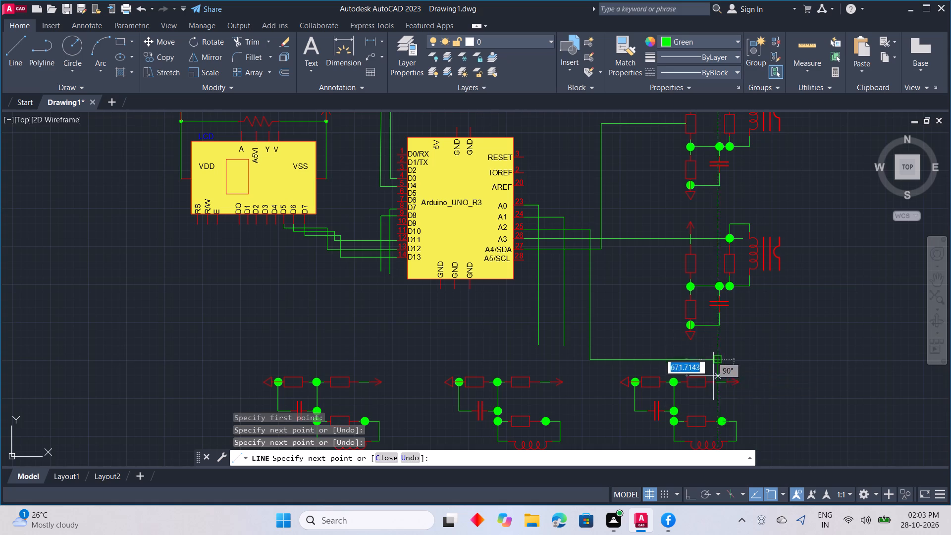
key("ctrl+z")
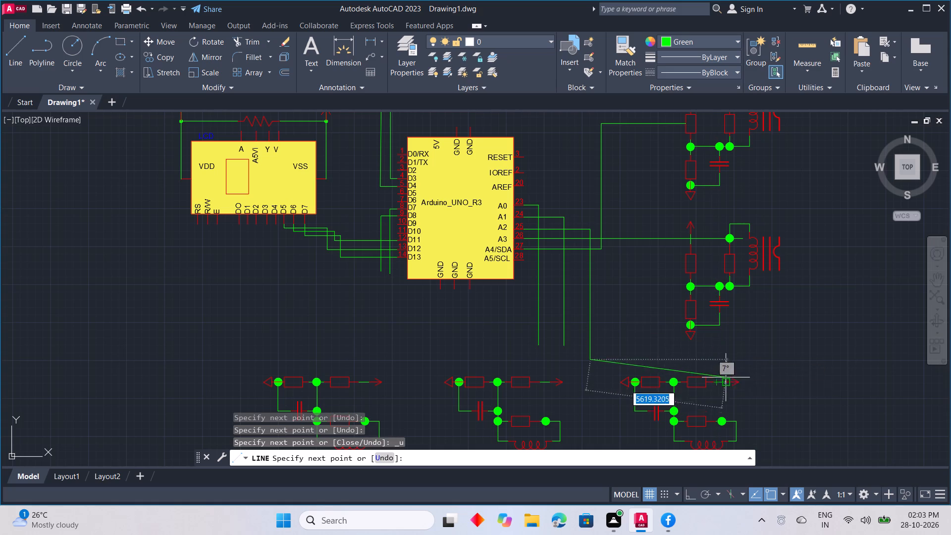
key("Escape")
With Ortho on, wire the rightmost lower circuit's node beside its lower resistor up, across and onto the A2 wire's lower end.
key("l")
key("space")
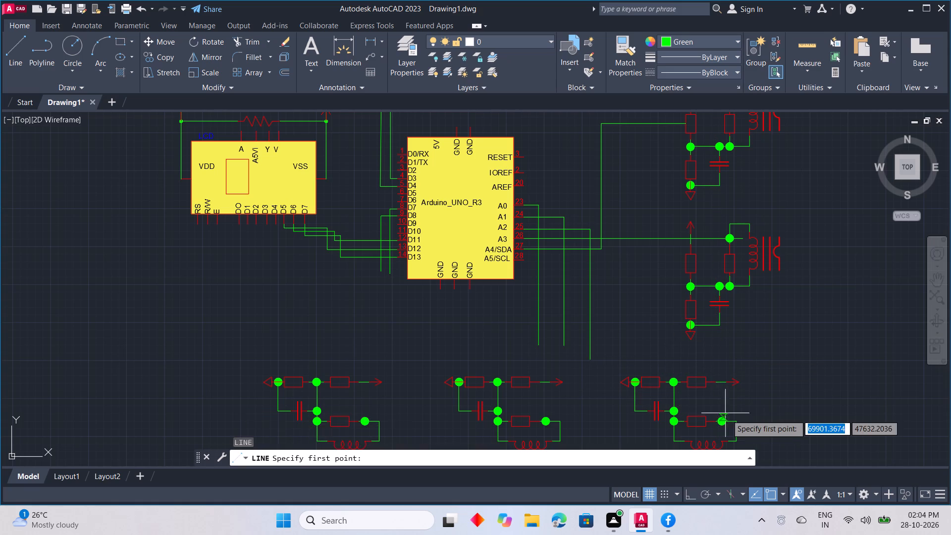
scroll(724, 410, "up", 4)
middle_click_drag(706, 437, 725, 339)
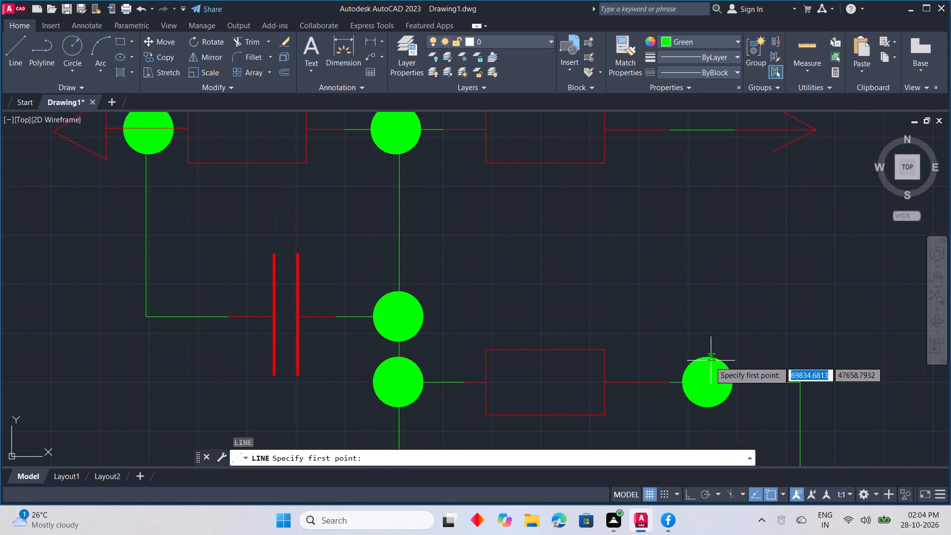
left_click_drag(706, 358, 705, 353)
middle_click_drag(710, 268, 710, 409)
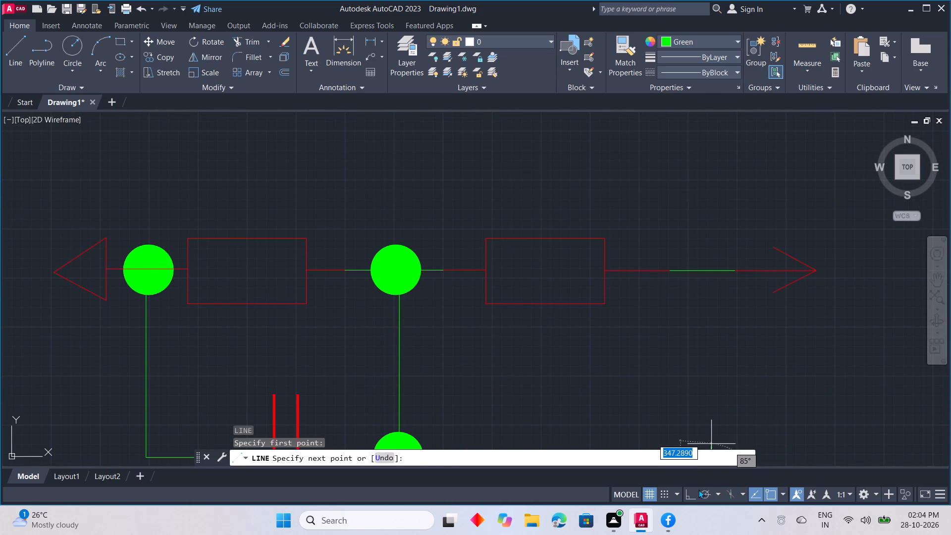
left_click_drag(686, 491, 687, 482)
middle_click_drag(726, 213, 725, 222)
scroll(726, 214, "down", 1)
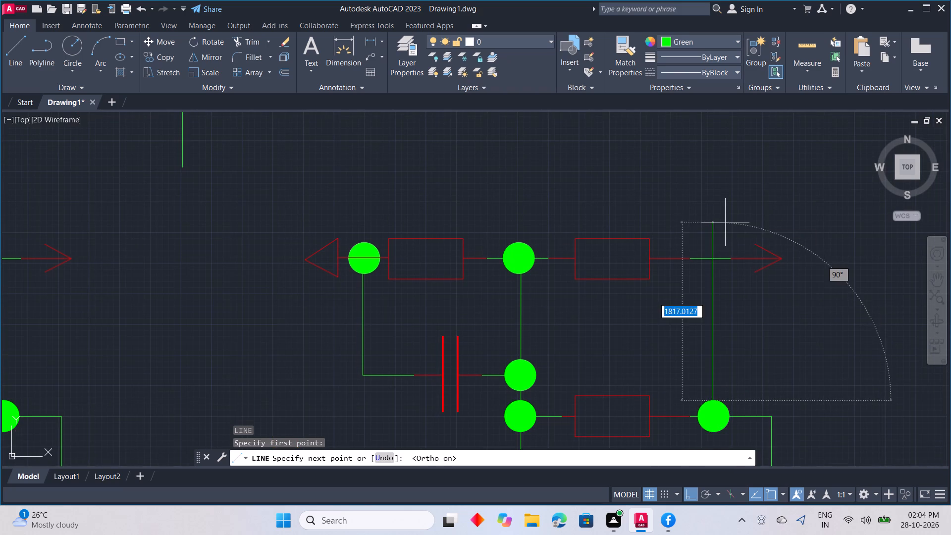
middle_click(726, 275)
left_click(723, 207)
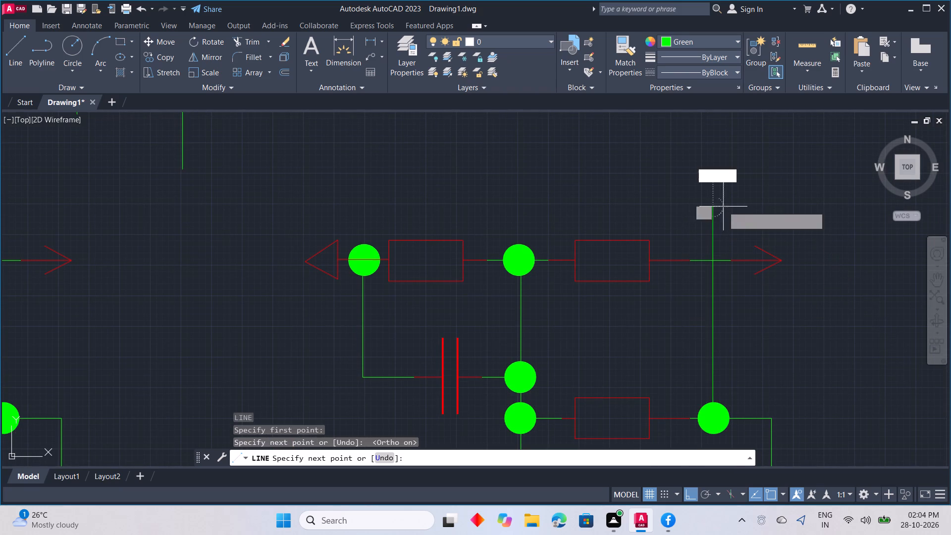
middle_click_drag(519, 207, 635, 244)
scroll(621, 237, "down", 2)
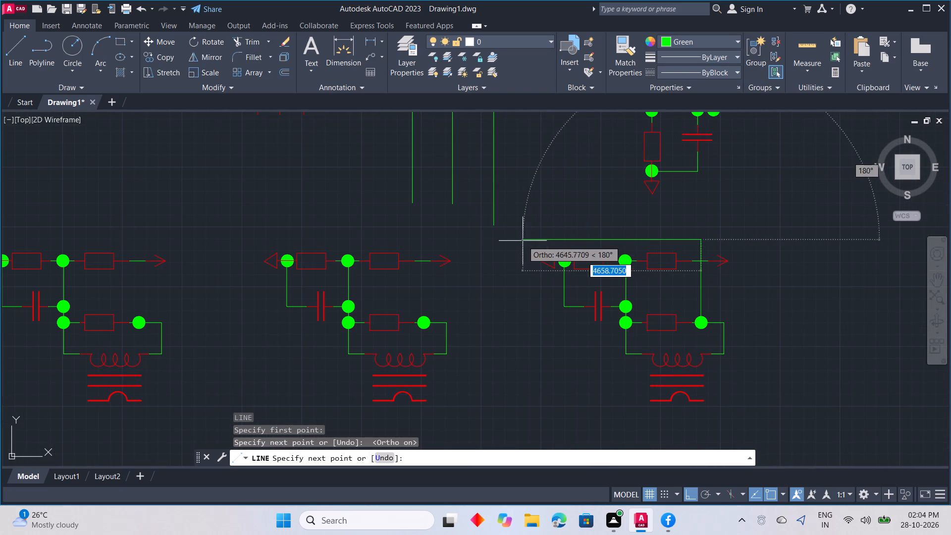
left_click(496, 240)
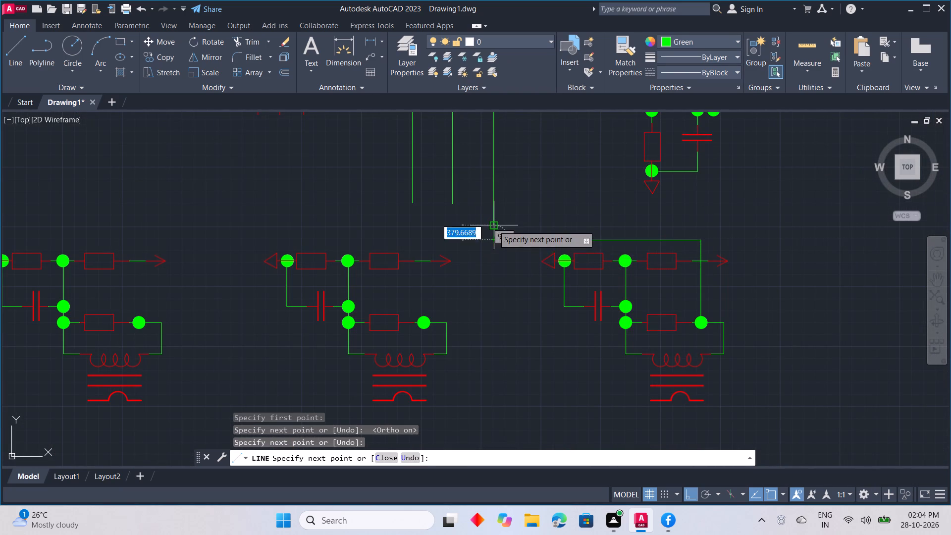
left_click(493, 225)
key("Escape")
Move the middle lower transformer circuit about 858 units to the right, bringing its lower resistor's node under the A1 wire.
scroll(536, 229, "down", 2)
middle_click_drag(533, 231, 537, 270)
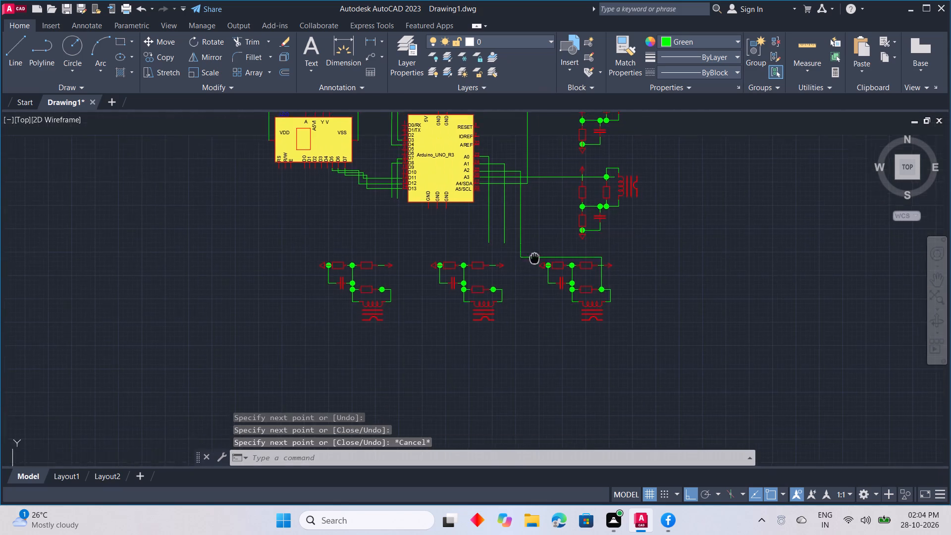
middle_click_drag(537, 270, 543, 296)
middle_click_drag(504, 298, 568, 317)
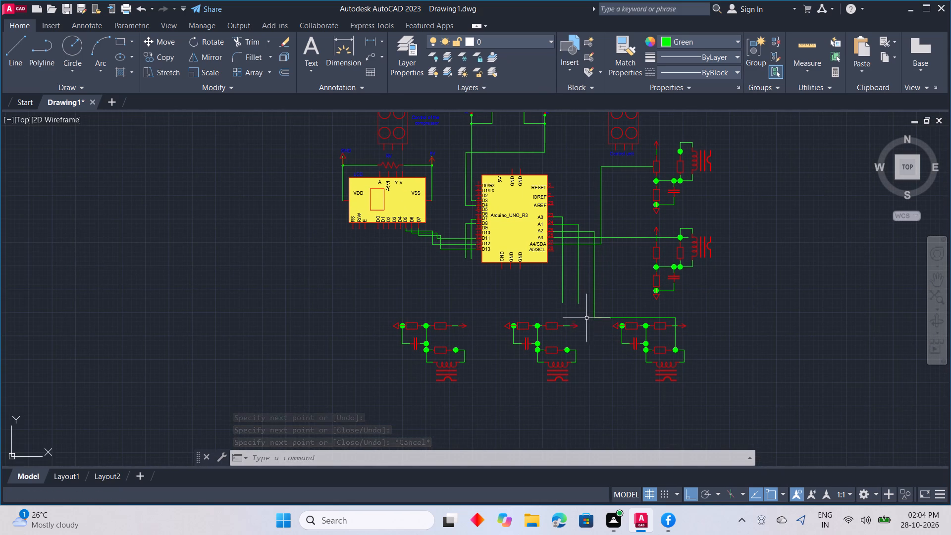
scroll(584, 329, "up", 1)
middle_click_drag(584, 329, 604, 321)
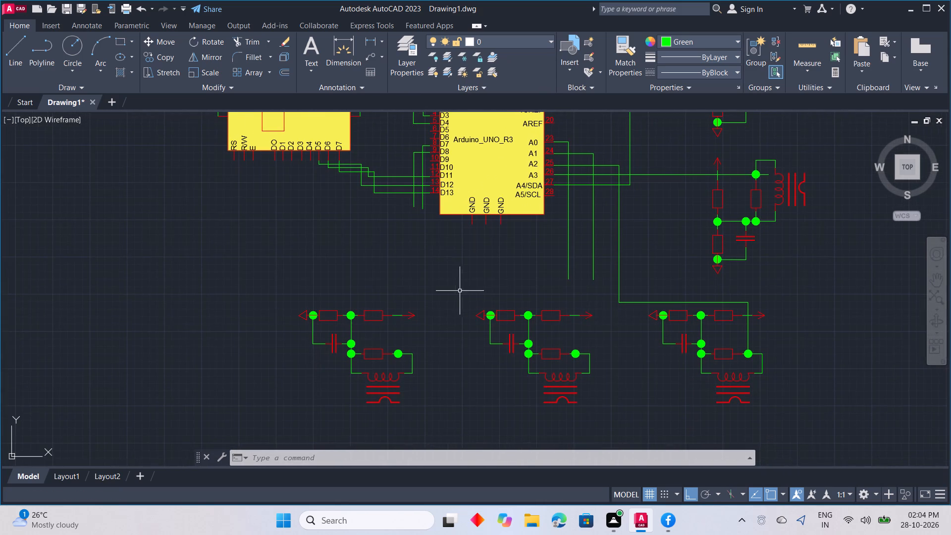
left_click_drag(457, 297, 469, 306)
left_click(625, 415)
right_click(638, 407)
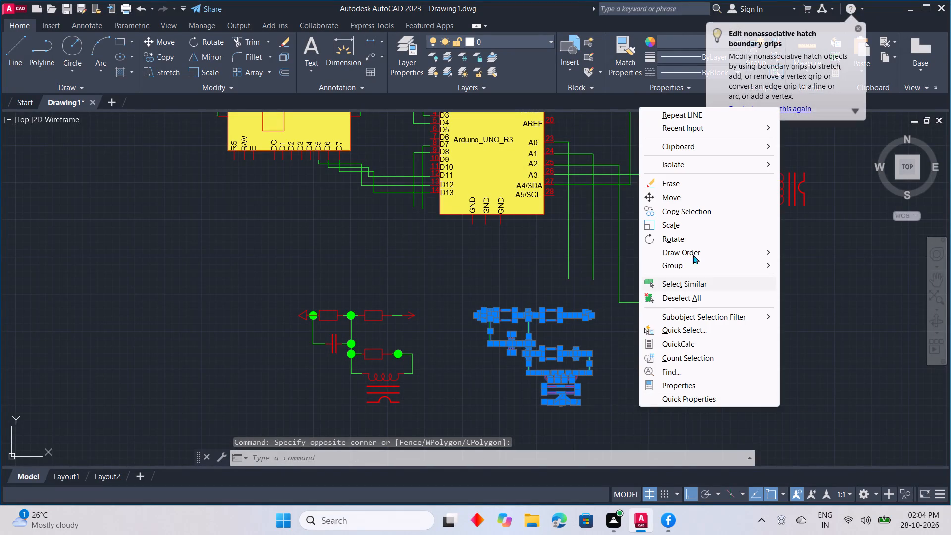
left_click(686, 198)
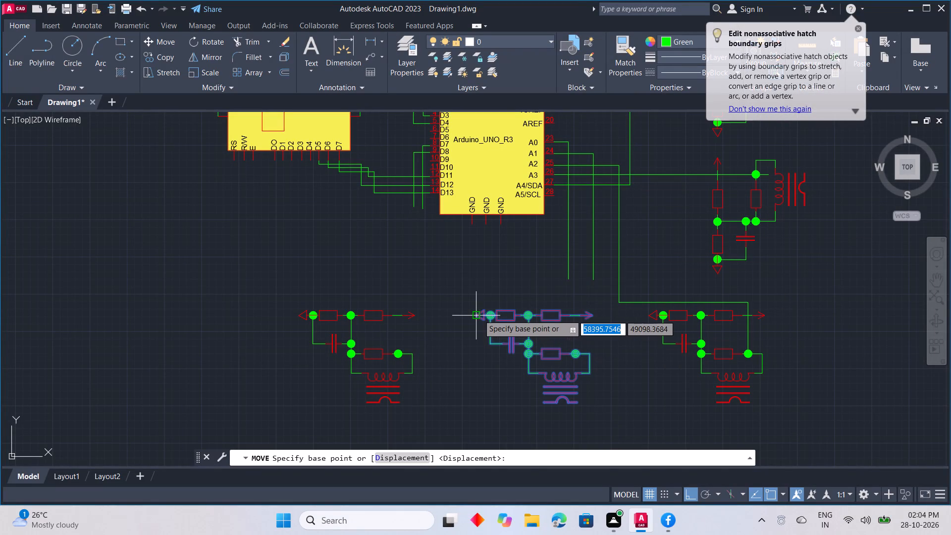
scroll(478, 315, "up", 2)
left_click(467, 318)
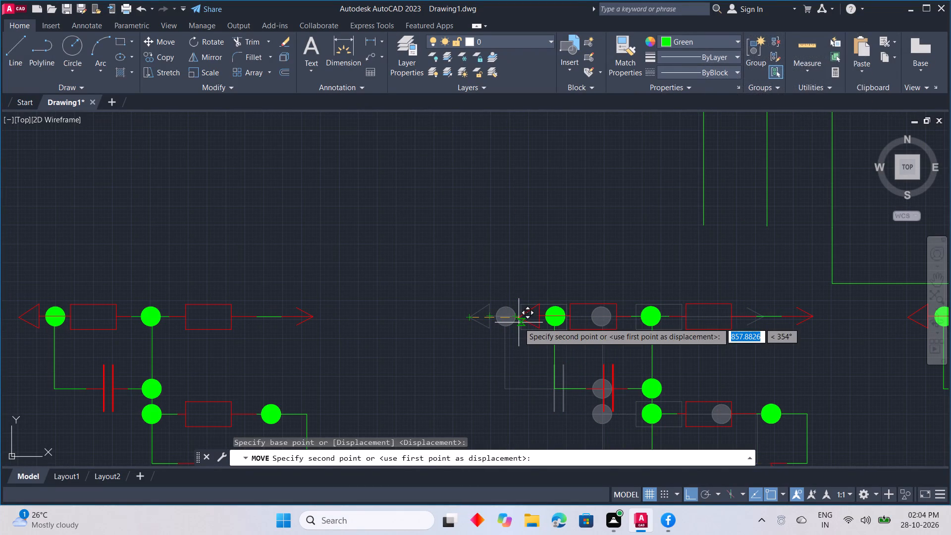
left_click(519, 322)
scroll(881, 368, "down", 2)
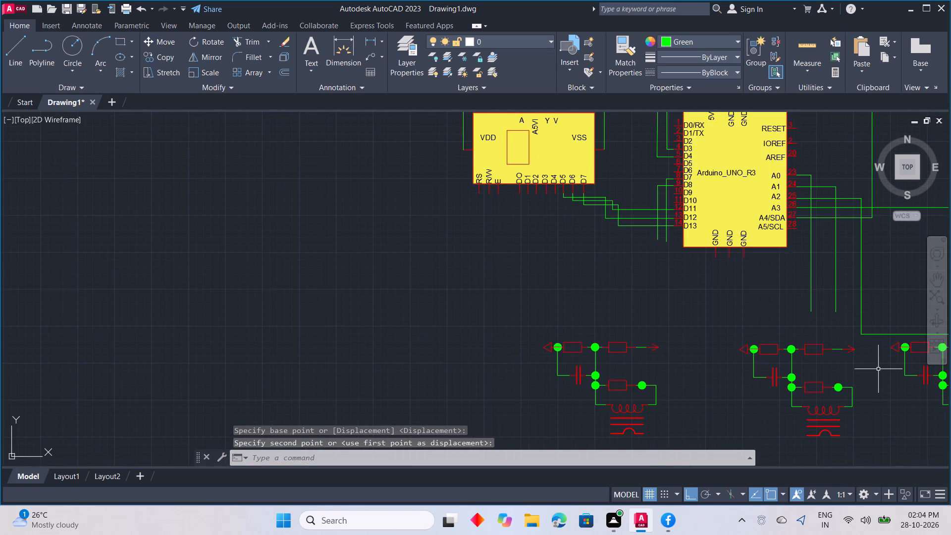
middle_click_drag(871, 375, 760, 325)
key("Escape")
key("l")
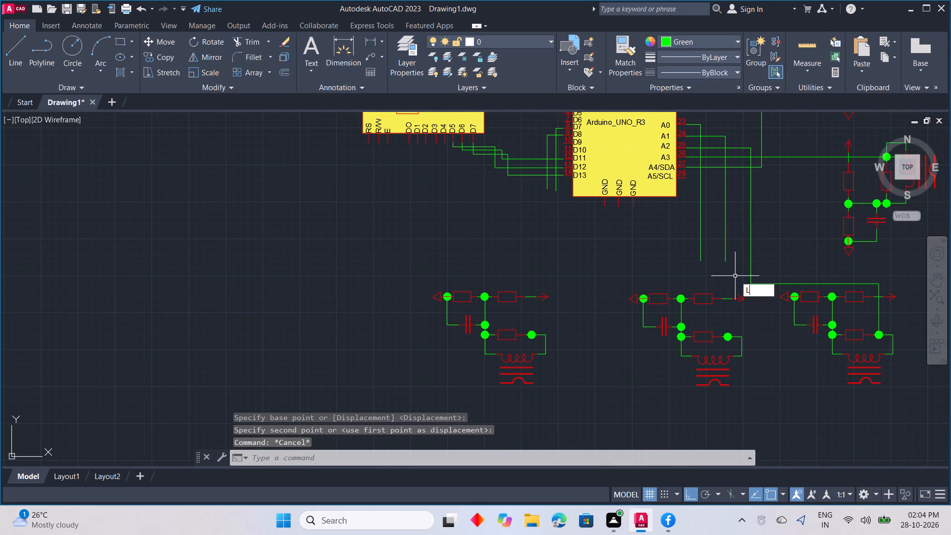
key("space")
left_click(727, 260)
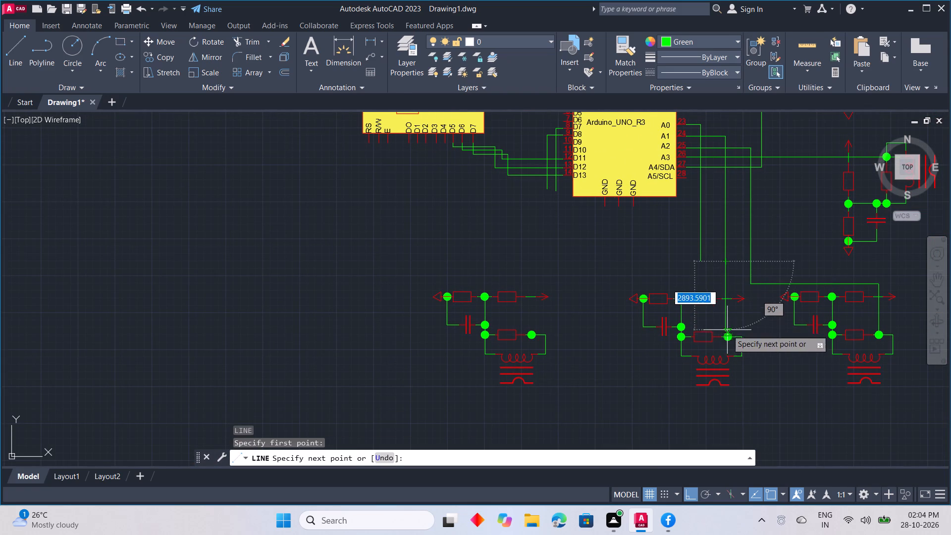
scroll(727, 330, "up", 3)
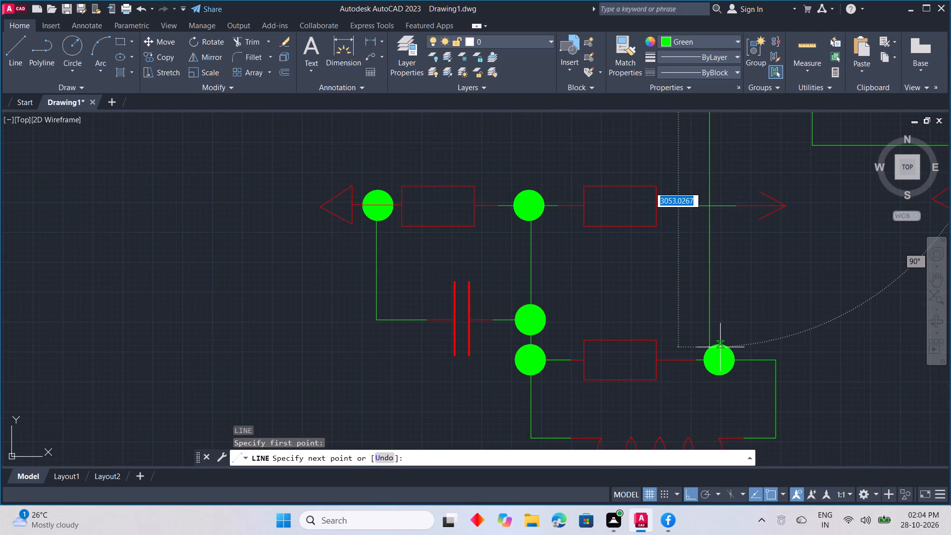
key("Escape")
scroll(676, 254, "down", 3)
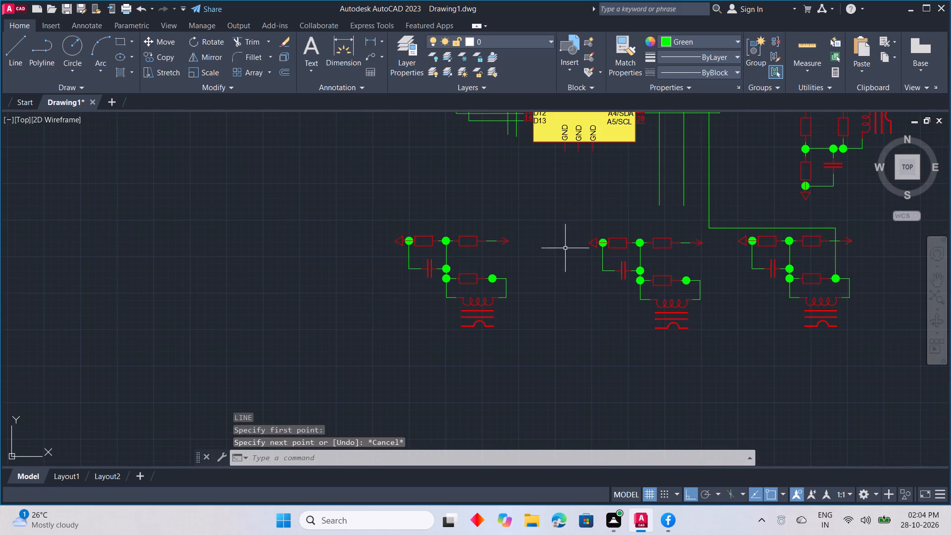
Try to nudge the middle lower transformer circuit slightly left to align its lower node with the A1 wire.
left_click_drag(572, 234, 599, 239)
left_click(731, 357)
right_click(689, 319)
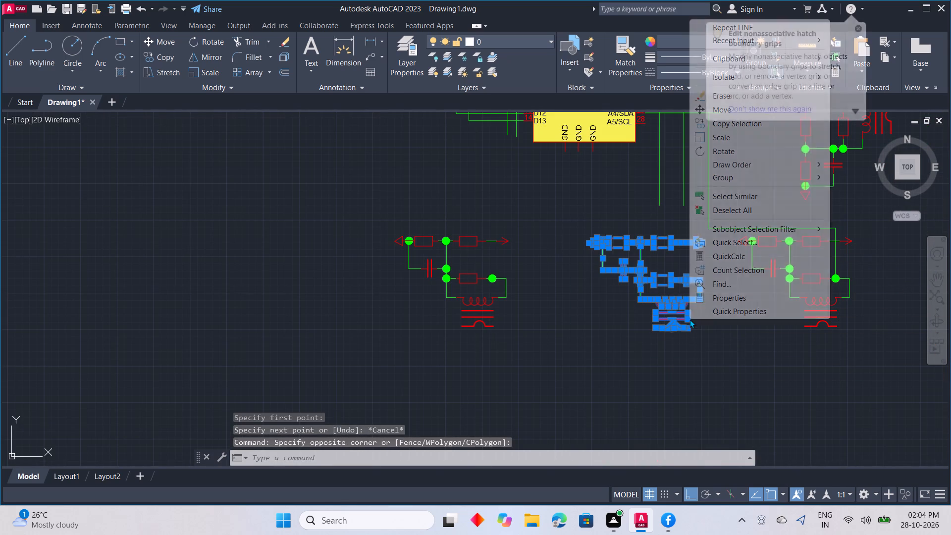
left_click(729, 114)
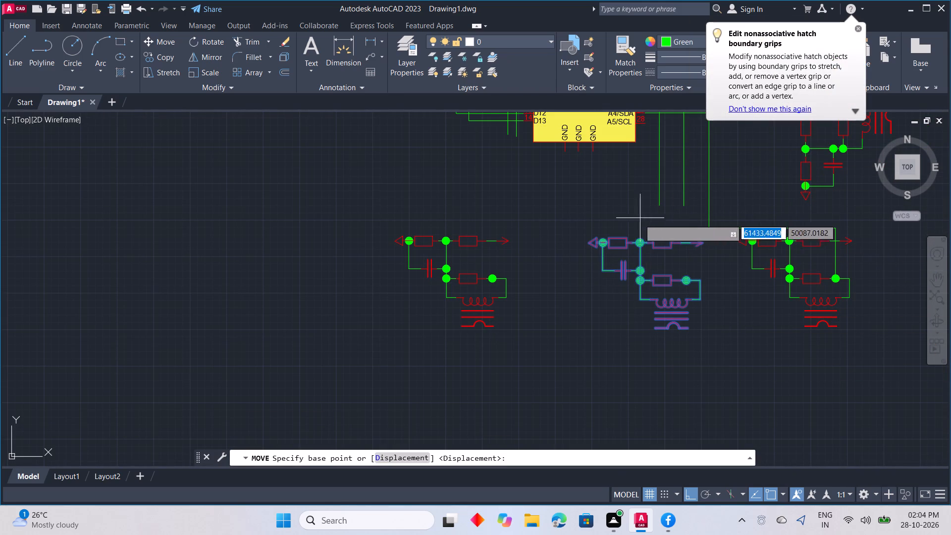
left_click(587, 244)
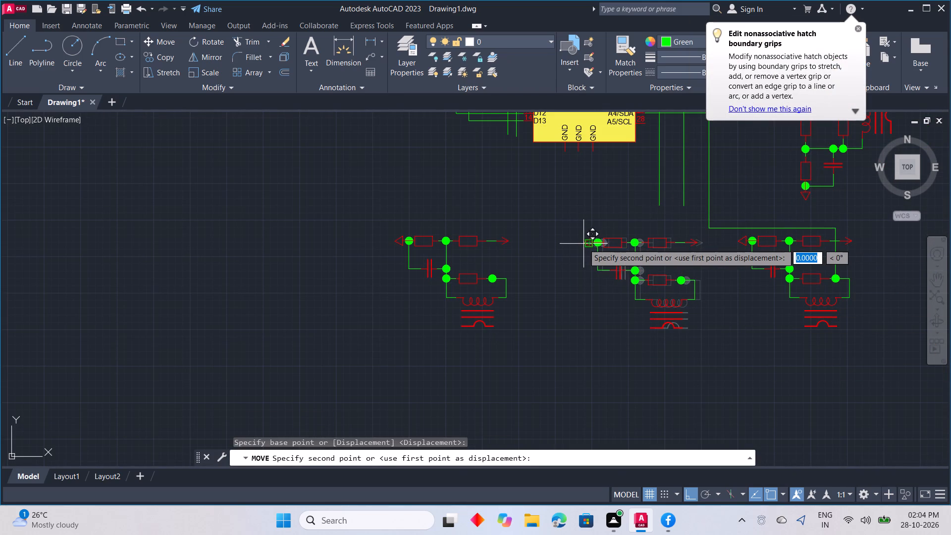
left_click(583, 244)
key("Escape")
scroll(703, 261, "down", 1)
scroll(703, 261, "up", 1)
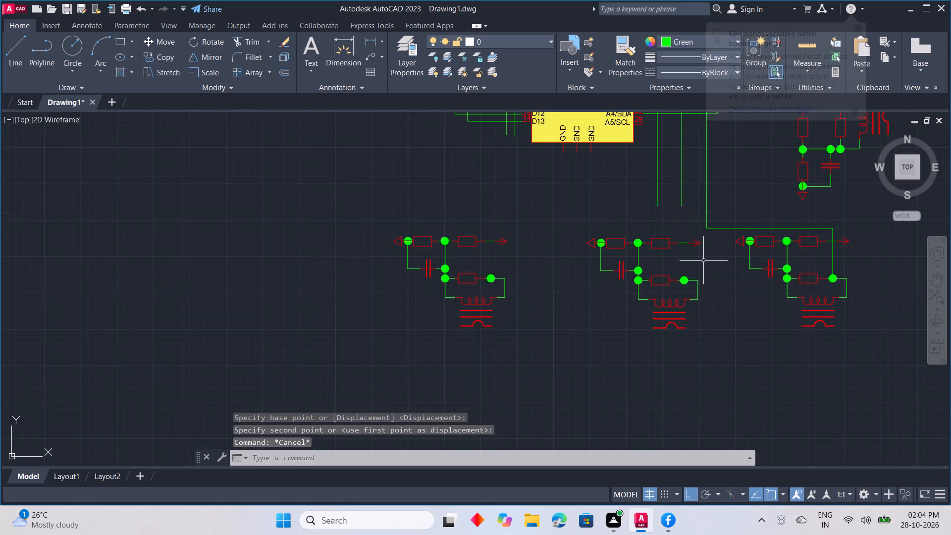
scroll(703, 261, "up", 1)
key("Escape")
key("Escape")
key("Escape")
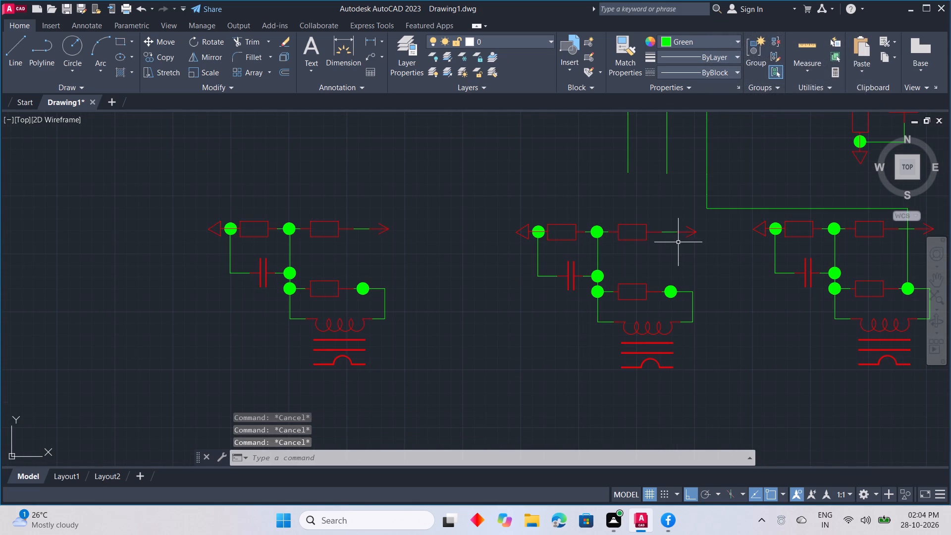
Delete the vertical segment of the A1 wire.
scroll(725, 224, "down", 2)
left_click(701, 164)
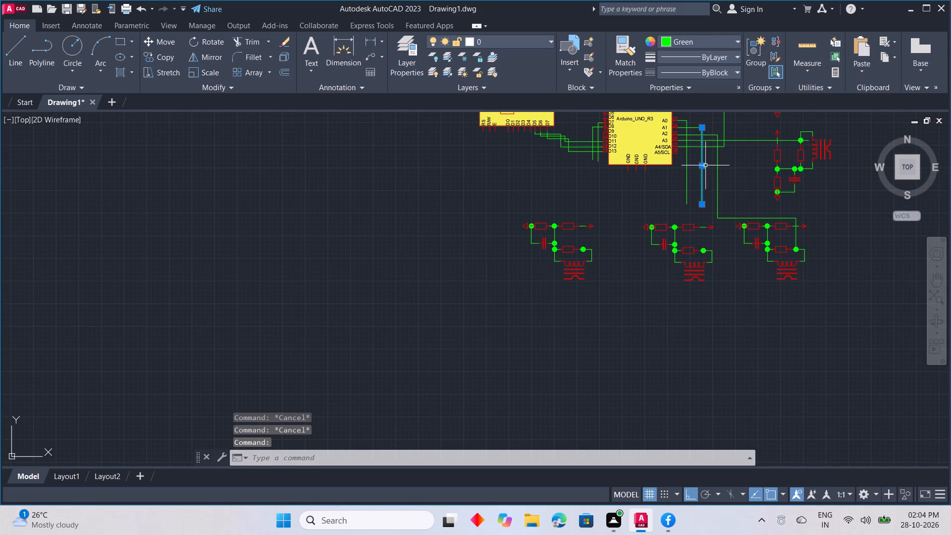
key("Delete")
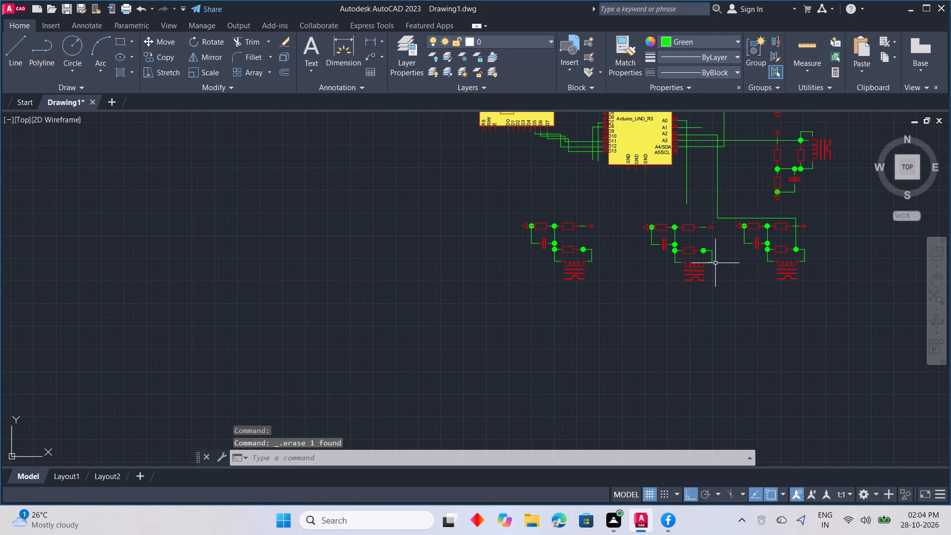
Draw a green vertical line from the middle lower circuit's lower-resistor node up to just above the A1 pin wire's level.
type("L")
key("space")
scroll(711, 256, "up", 3)
left_click(670, 223)
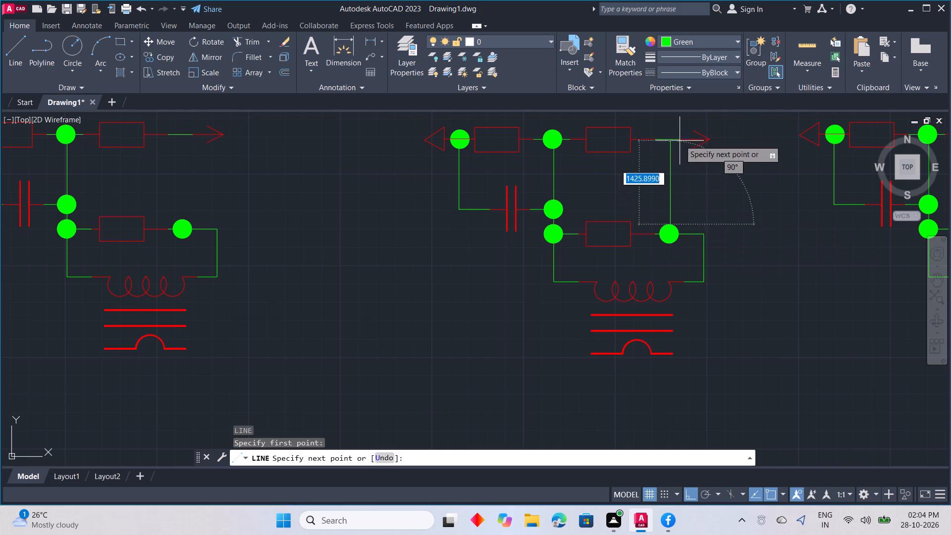
middle_click_drag(680, 137, 687, 340)
middle_click_drag(691, 169, 699, 419)
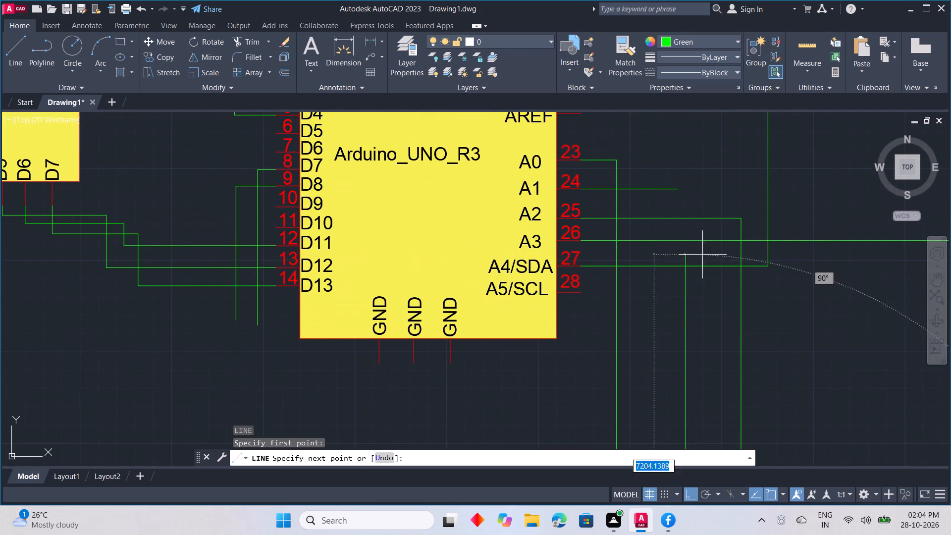
left_click(708, 181)
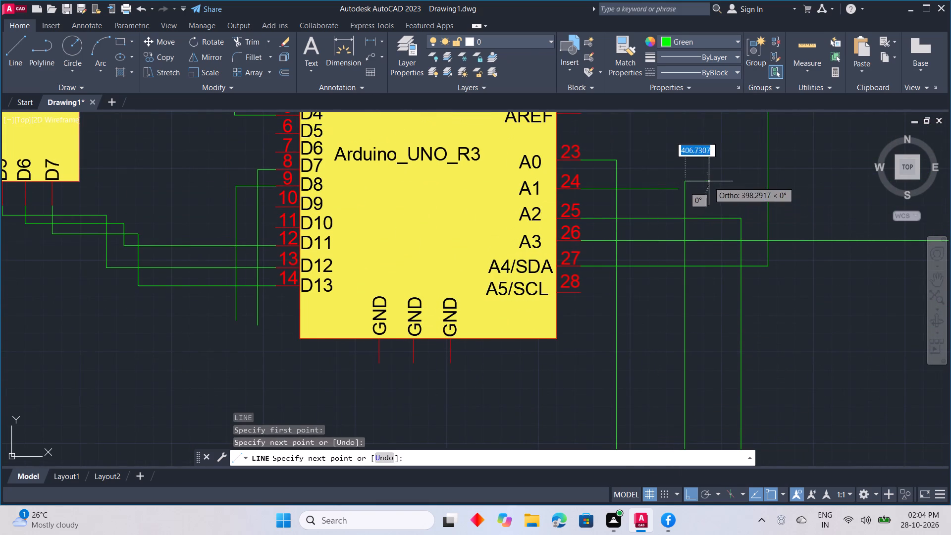
key("Escape")
Extend the horizontal A1 pin wire to meet the new vertical line from the middle lower circuit.
key("e")
key("x")
key("space")
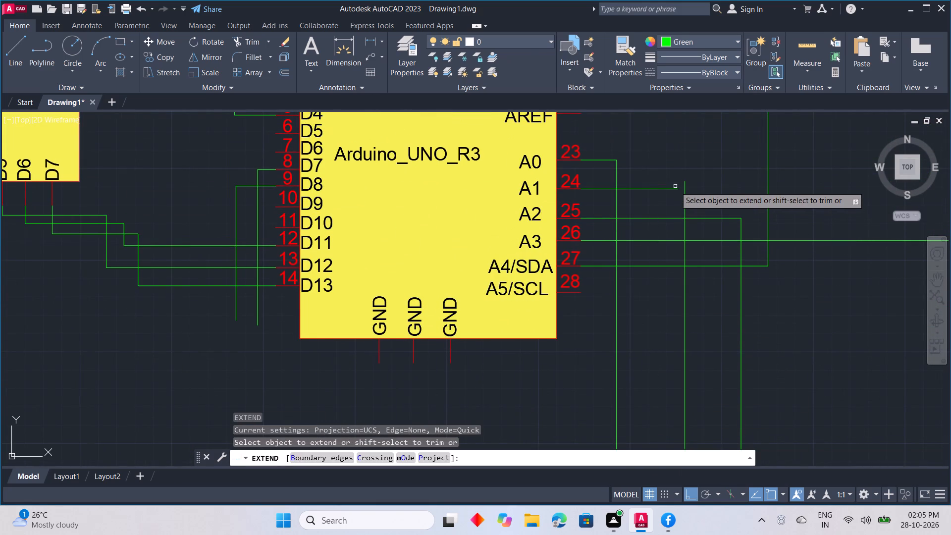
left_click(676, 188)
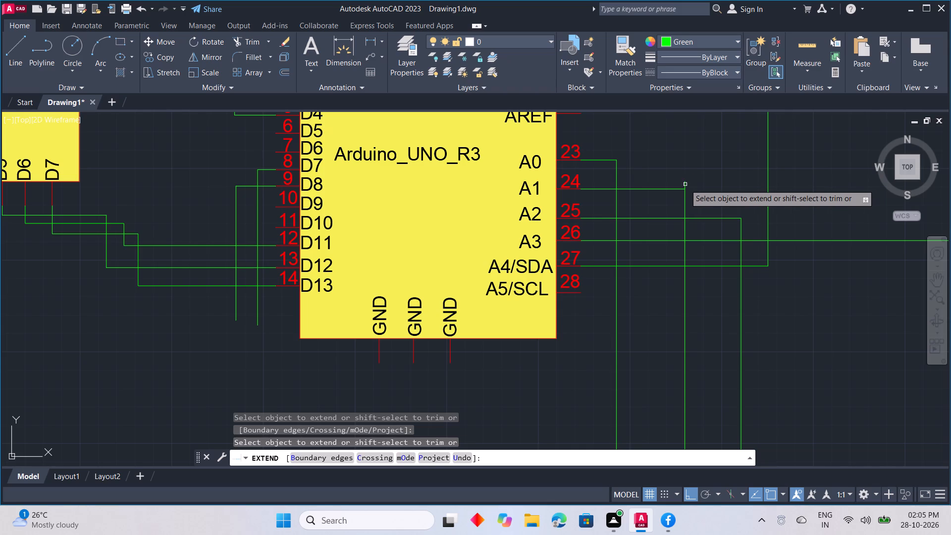
left_click(685, 186, "shift")
key("Escape")
Draw a horizontal line about 7290 units leftward from the A0 wire's lower end, reaching above the leftmost lower circuit's lower-resistor node.
scroll(712, 235, "down", 3)
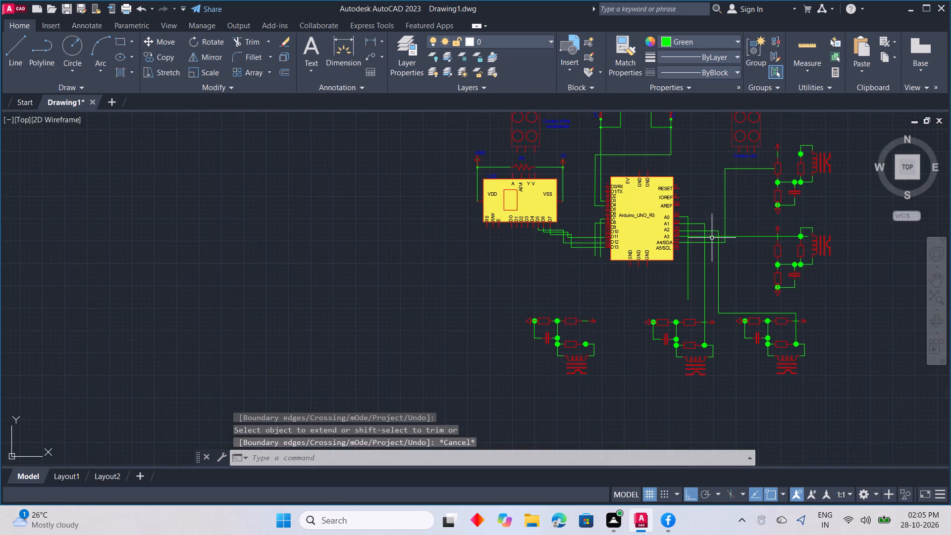
middle_click_drag(715, 306, 715, 272)
scroll(700, 275, "up", 1)
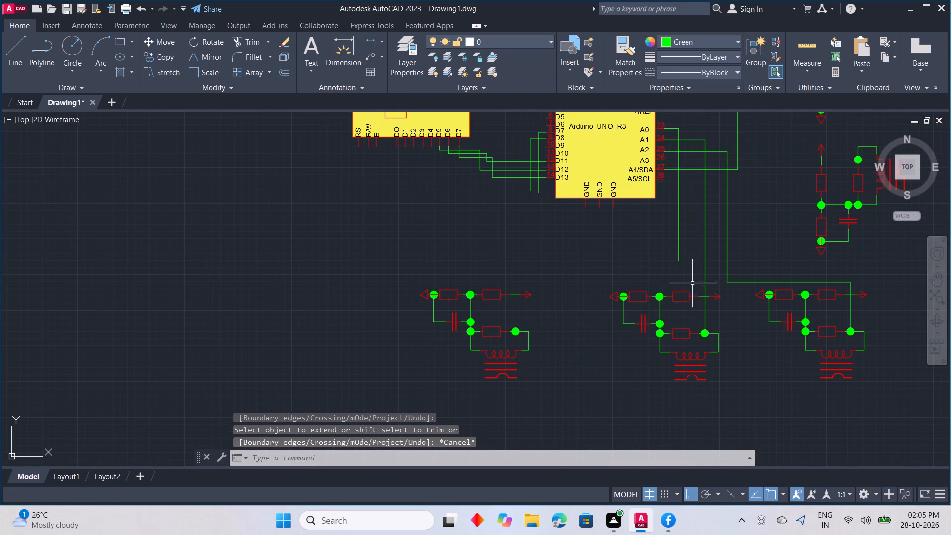
type("L")
key("space")
left_click_drag(678, 261, 671, 261)
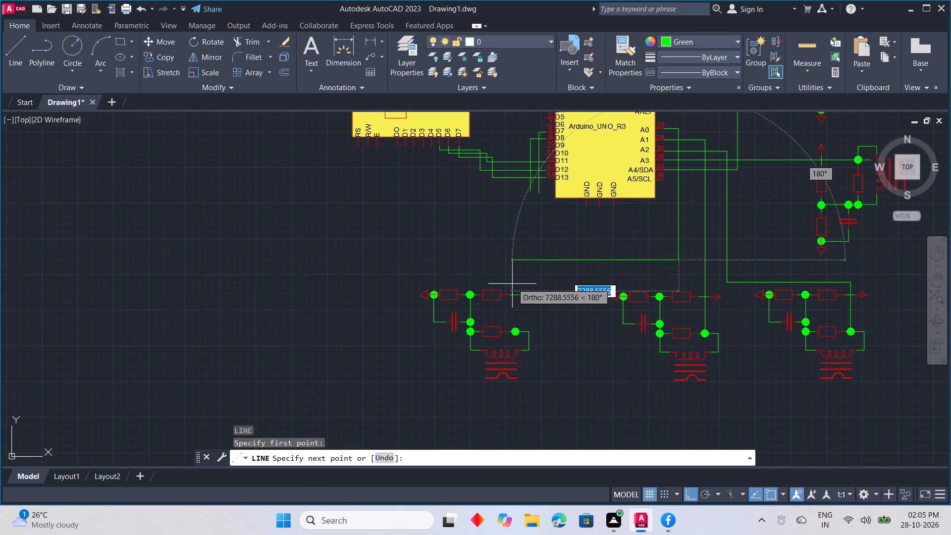
left_click(514, 286)
scroll(514, 330, "up", 3)
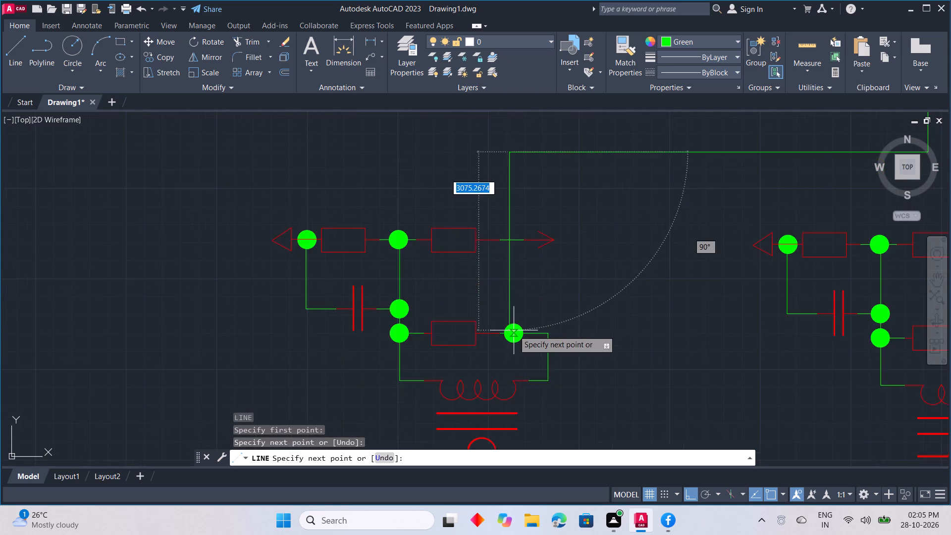
key("Escape")
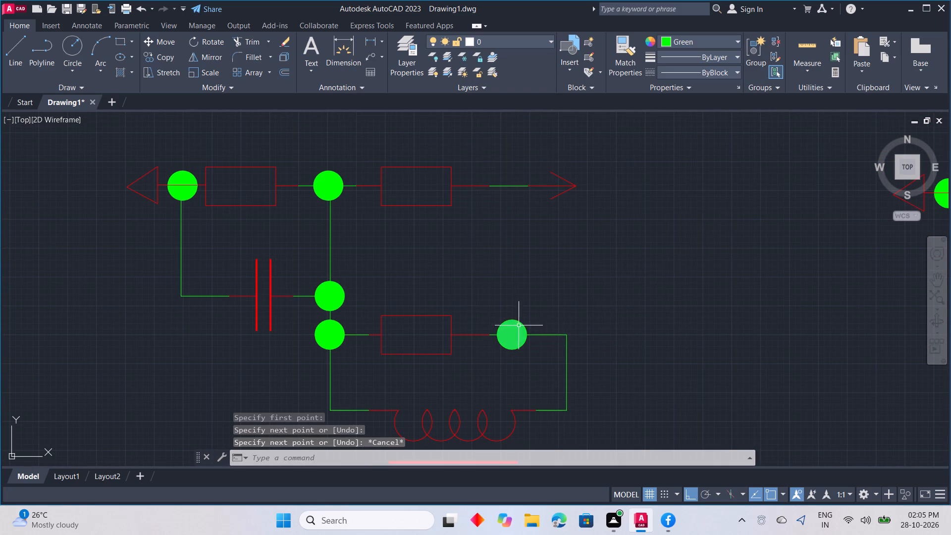
Draw a vertical line from the leftmost lower circuit's lower-resistor node up past the horizontal A0 wire.
key("l")
key("space")
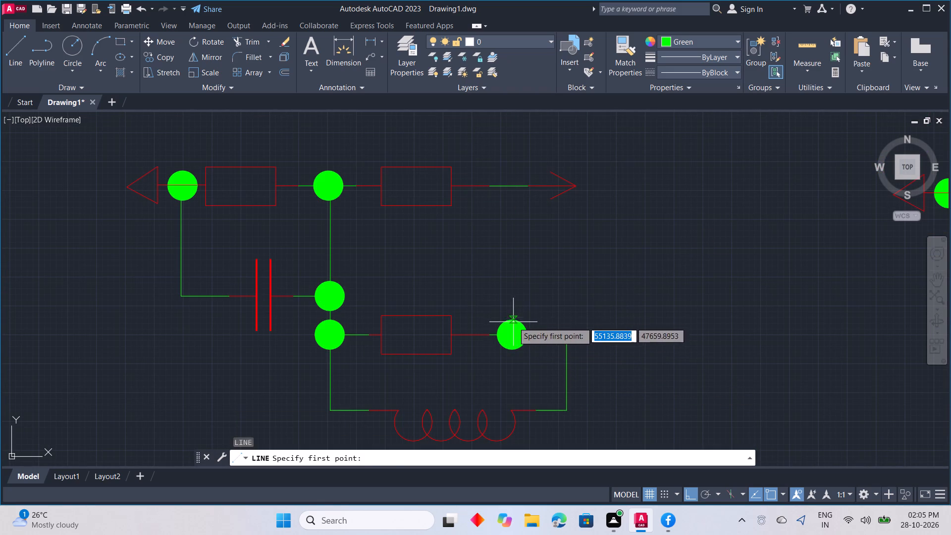
left_click_drag(513, 321, 515, 315)
middle_click_drag(539, 189, 581, 454)
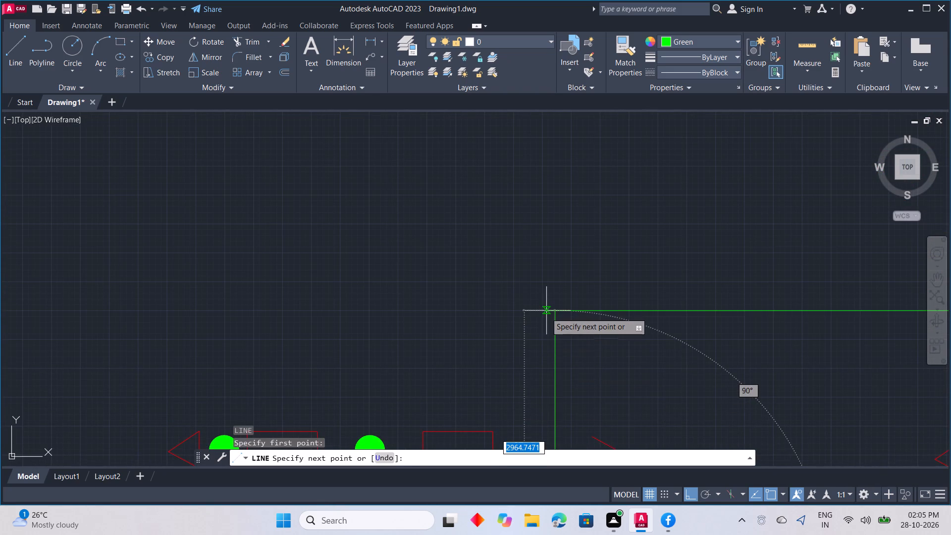
left_click(546, 313)
key("ctrl+z")
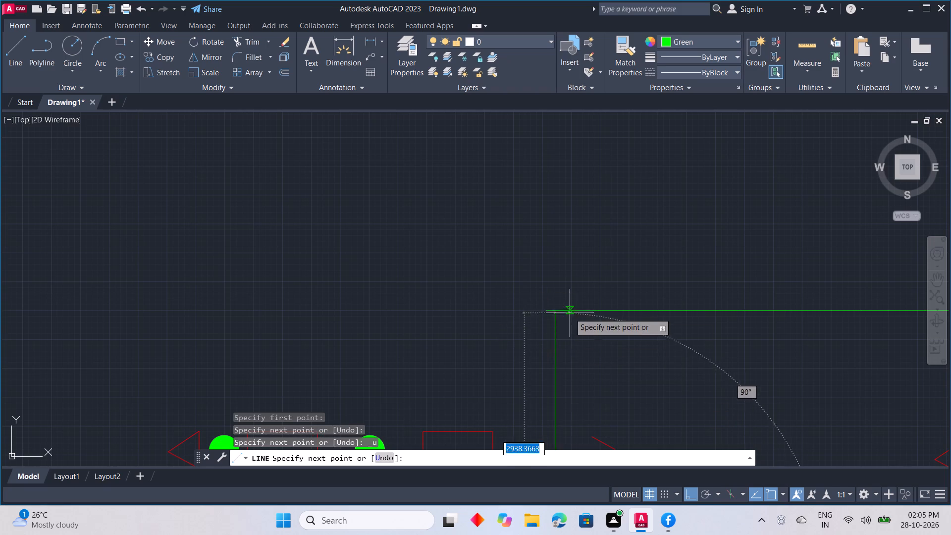
left_click(578, 288)
key("Escape")
Trim both overhanging line ends at the corner of the A0 wire above the leftmost lower circuit.
key("r")
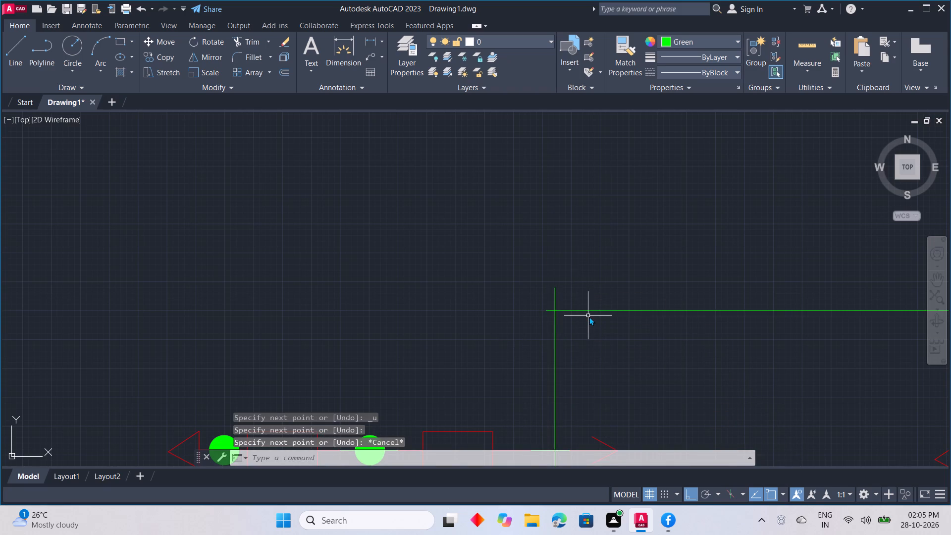
key("Escape")
key("t")
type("R")
key("space")
left_click_drag(570, 292, 547, 304)
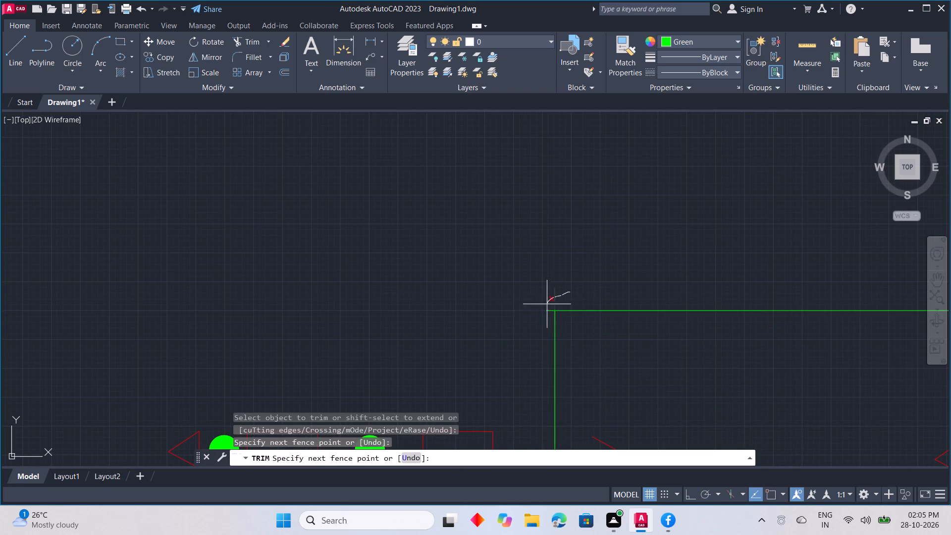
left_click_drag(547, 304, 550, 309)
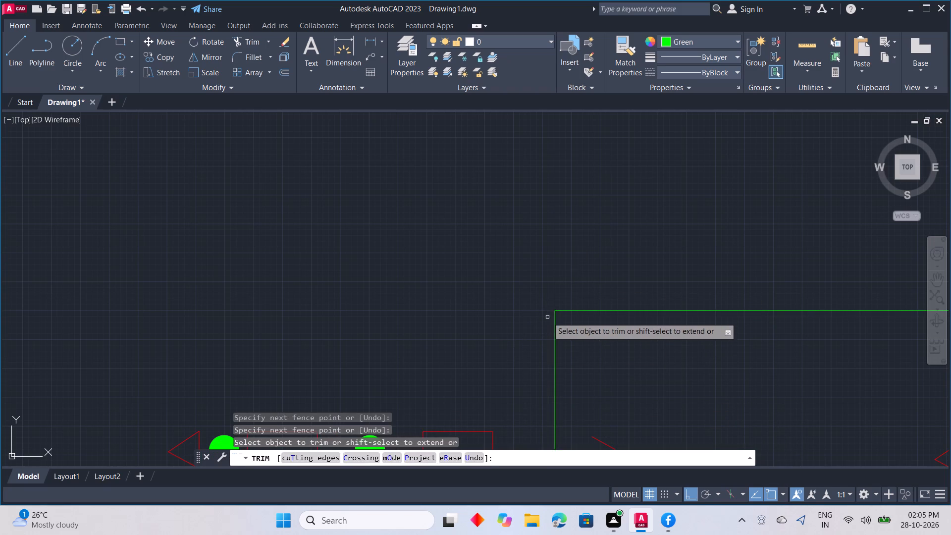
key("Escape")
key("Escape")
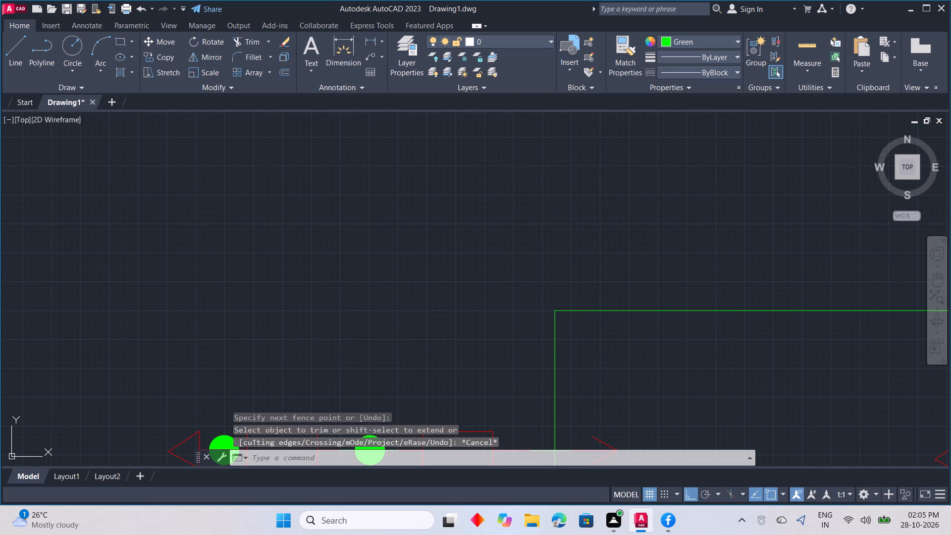
Inspect the wiring of the three lower circuits to the Arduino and the free area beneath the LCD module.
scroll(619, 352, "down", 3)
middle_click_drag(628, 376, 604, 331)
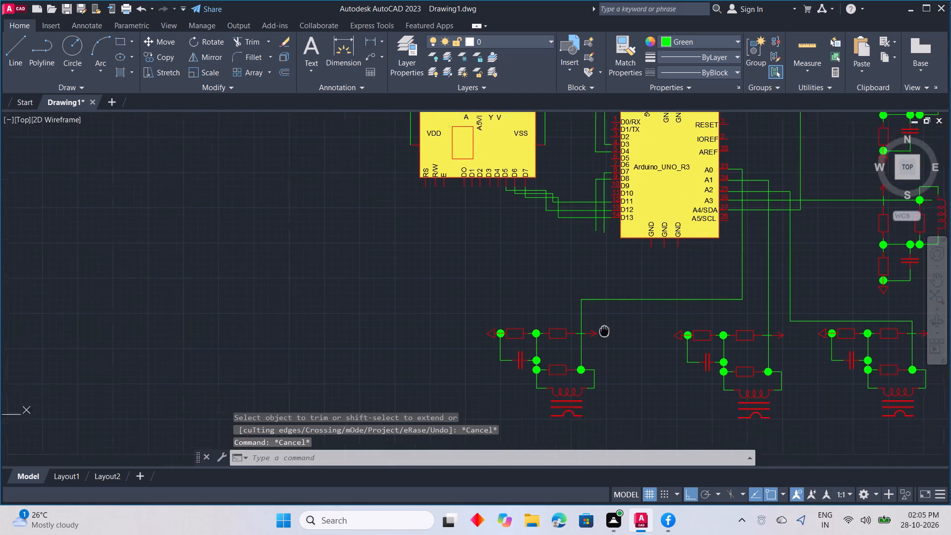
middle_click_drag(604, 331, 579, 308)
middle_click_drag(587, 354, 554, 333)
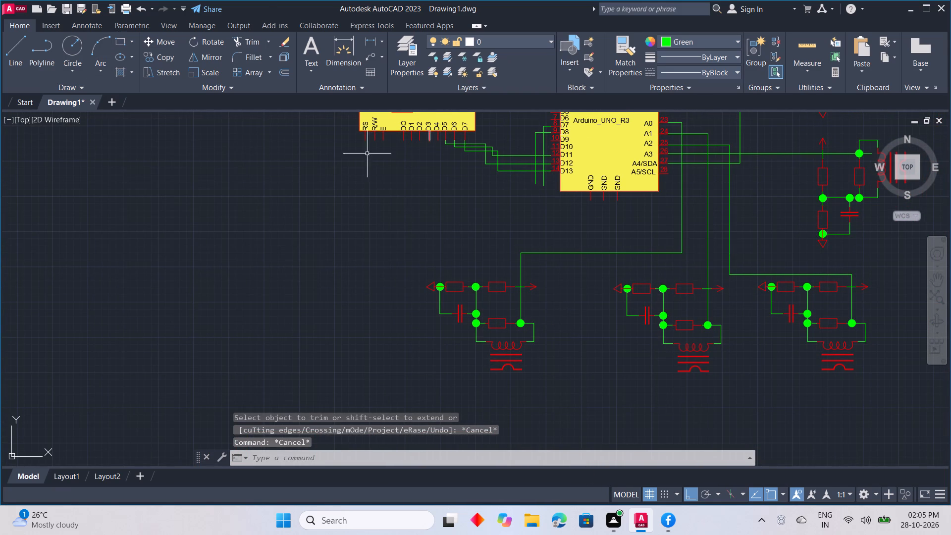
scroll(798, 256, "down", 3)
scroll(722, 299, "up", 1)
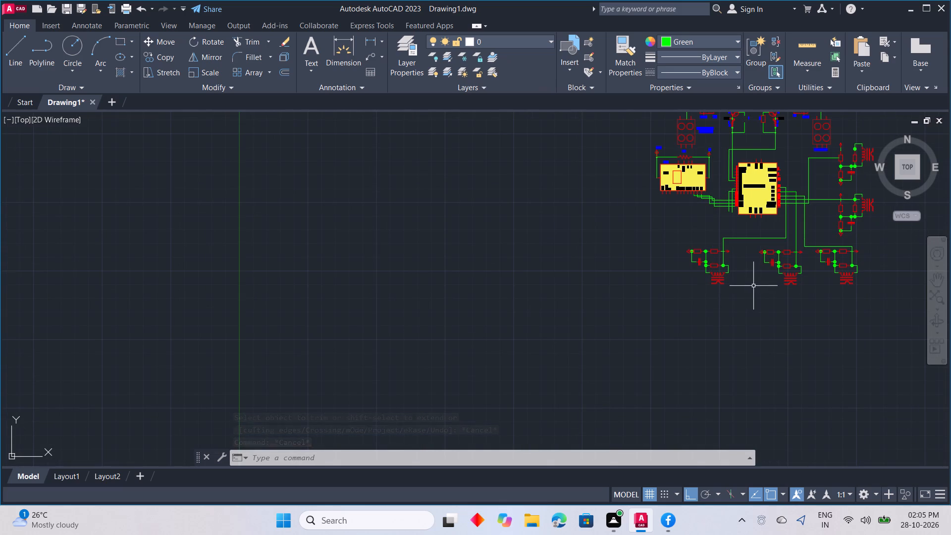
scroll(754, 285, "up", 1)
middle_click_drag(754, 286, 637, 286)
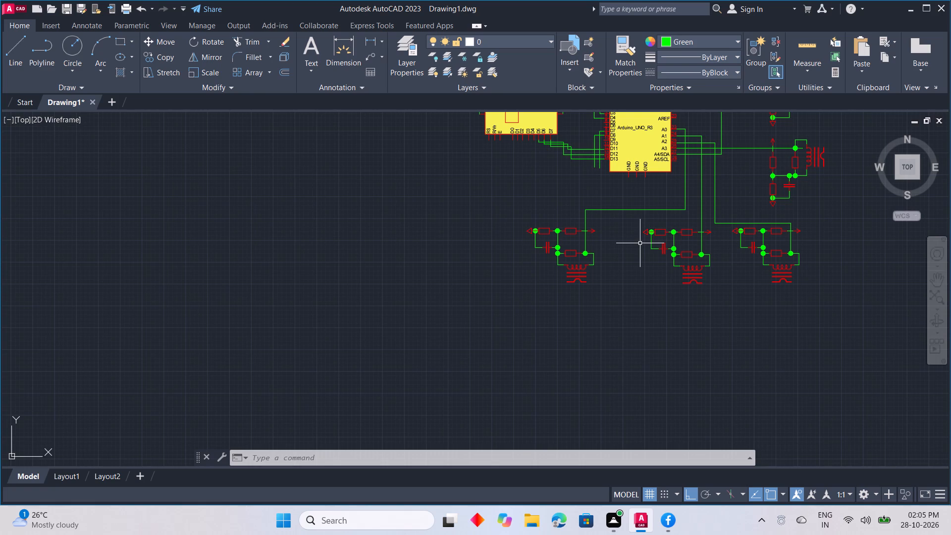
middle_click_drag(640, 243, 677, 271)
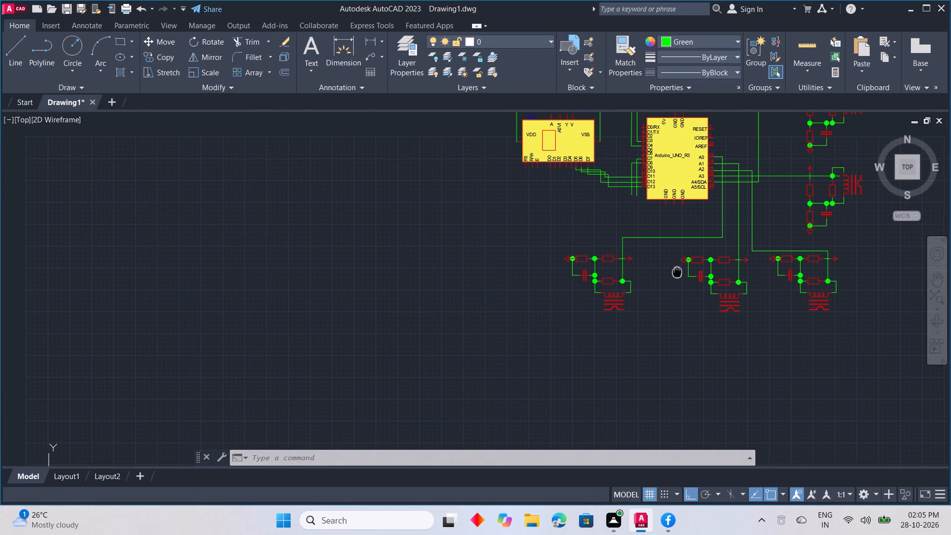
middle_click_drag(677, 271, 678, 273)
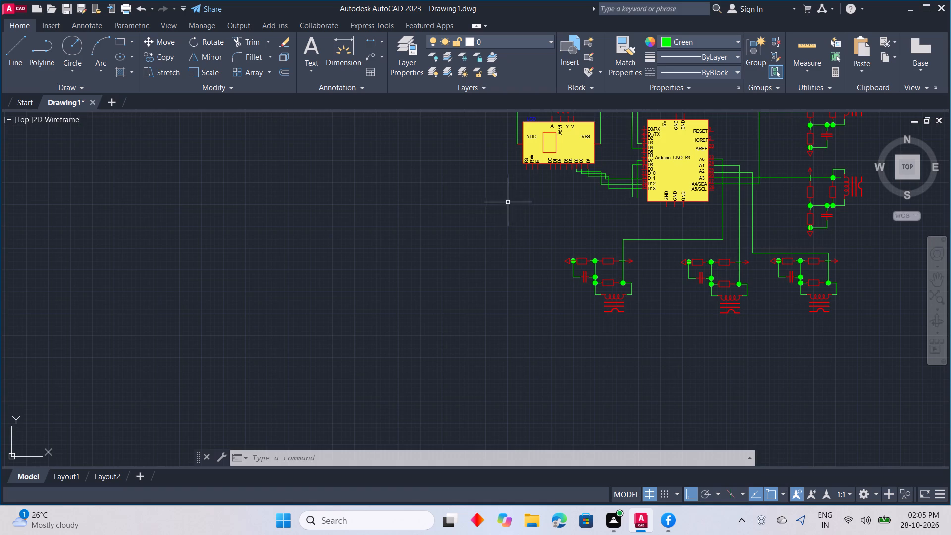
middle_click_drag(510, 202, 484, 254)
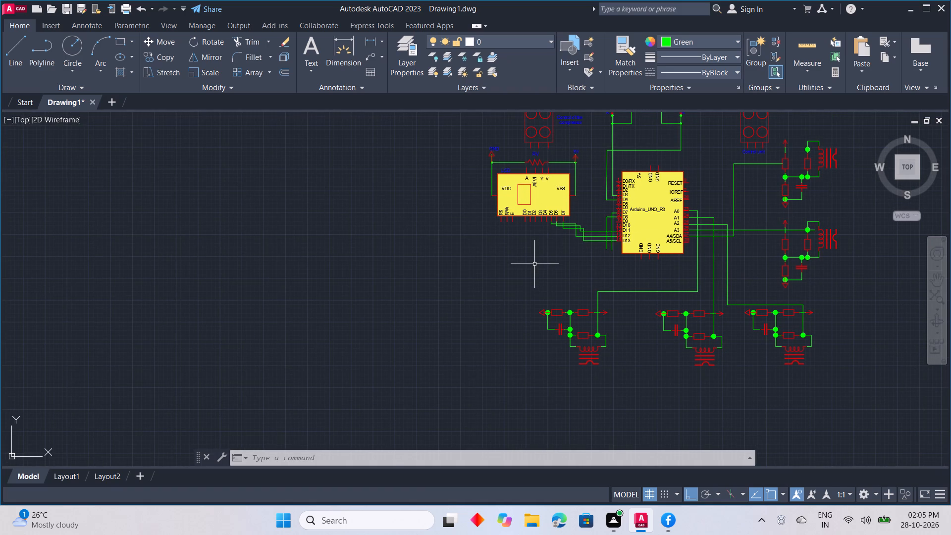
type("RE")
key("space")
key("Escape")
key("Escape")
Draw a rectangle about 3468 by 2475 units in the empty area below the LCD module, above the leftmost lower circuit.
type("REC")
key("space")
left_click(519, 252)
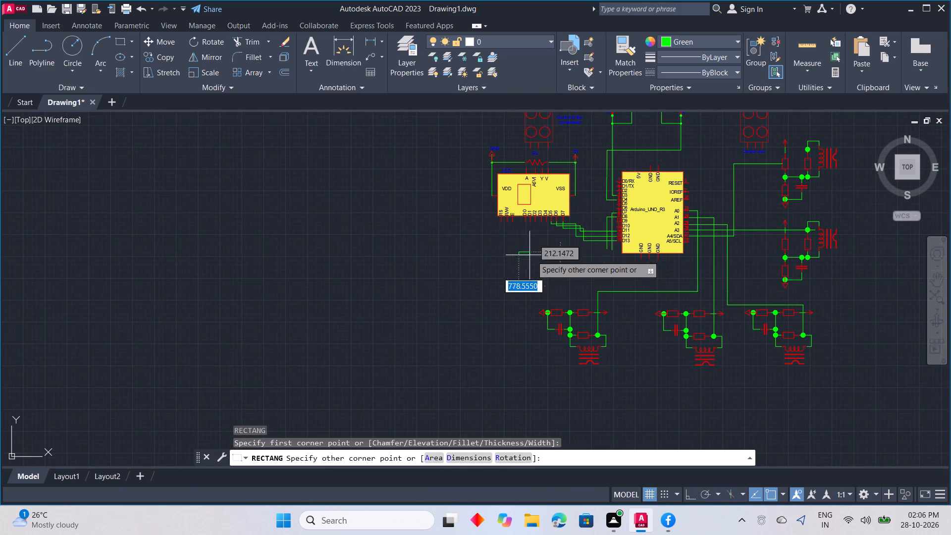
left_click(567, 287)
key("Escape")
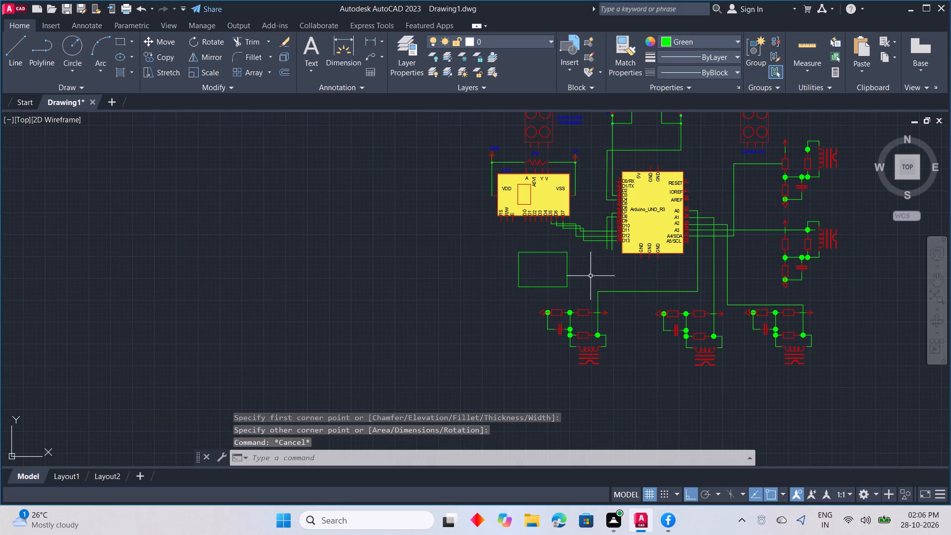
key("Escape")
Move the new rectangle about 1100 units horizontally leftward beneath the LCD module.
left_click(567, 269)
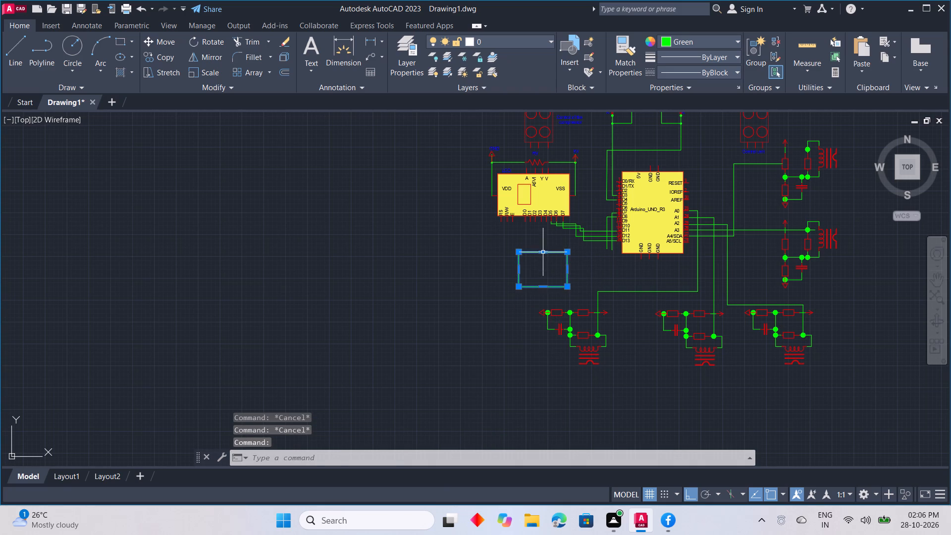
left_click(544, 255)
key("Escape")
right_click(636, 284)
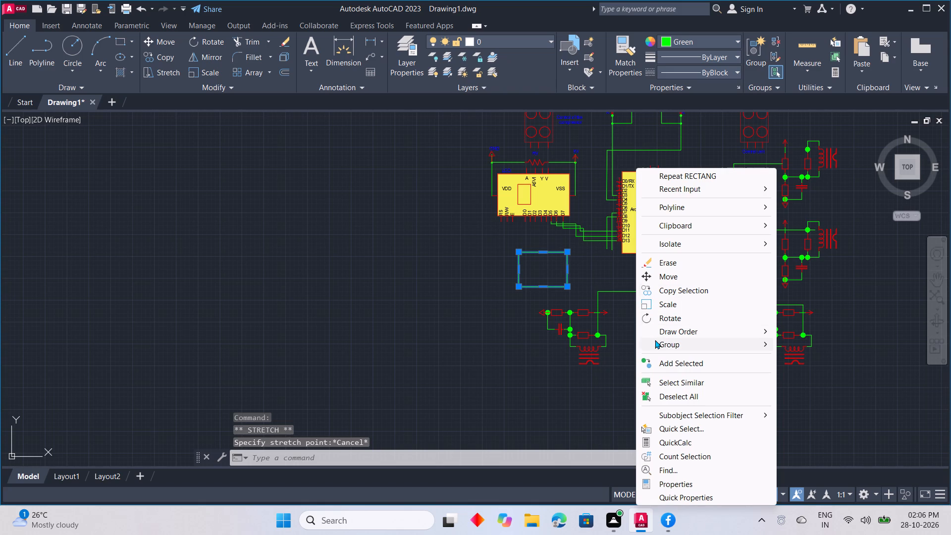
left_click(672, 274)
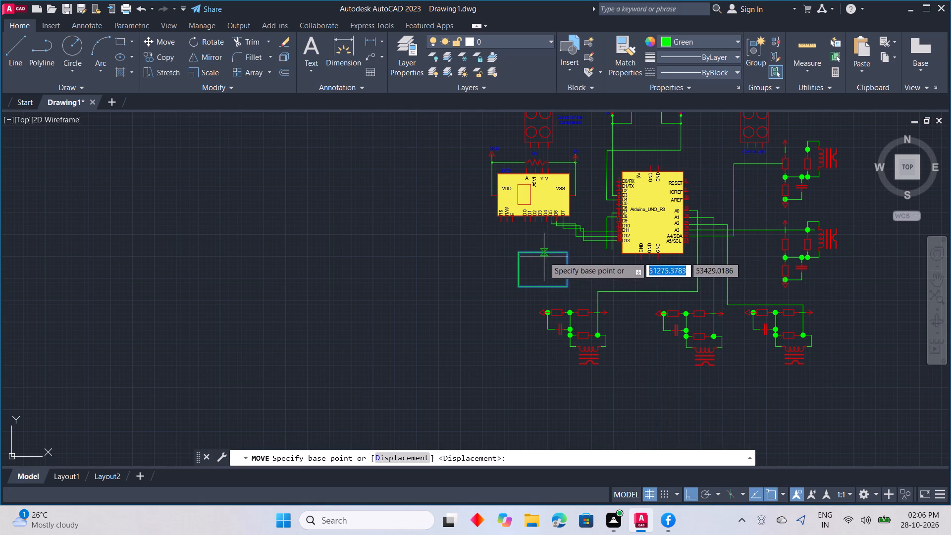
left_click_drag(543, 252, 538, 252)
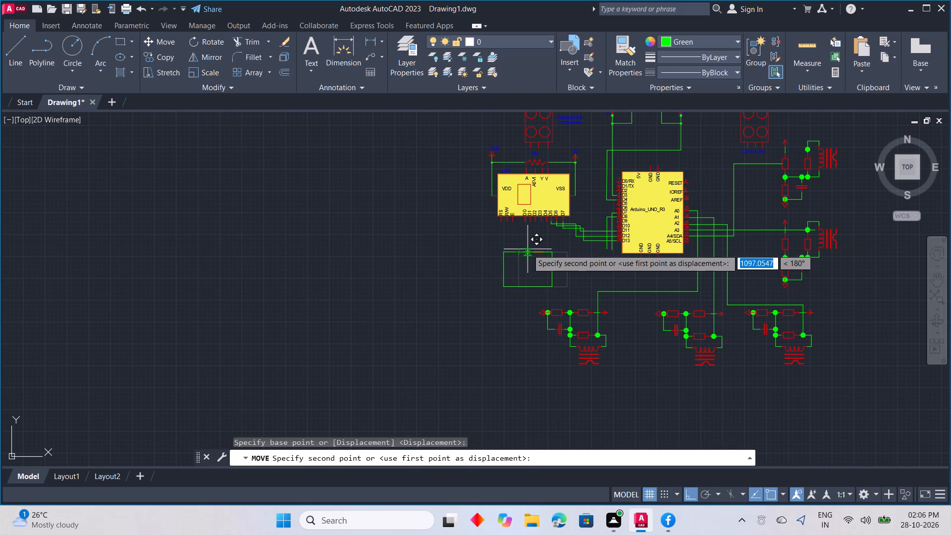
left_click(528, 249)
key("Escape")
Change the colour of the new rectangle's outline to red.
scroll(546, 264, "up", 1)
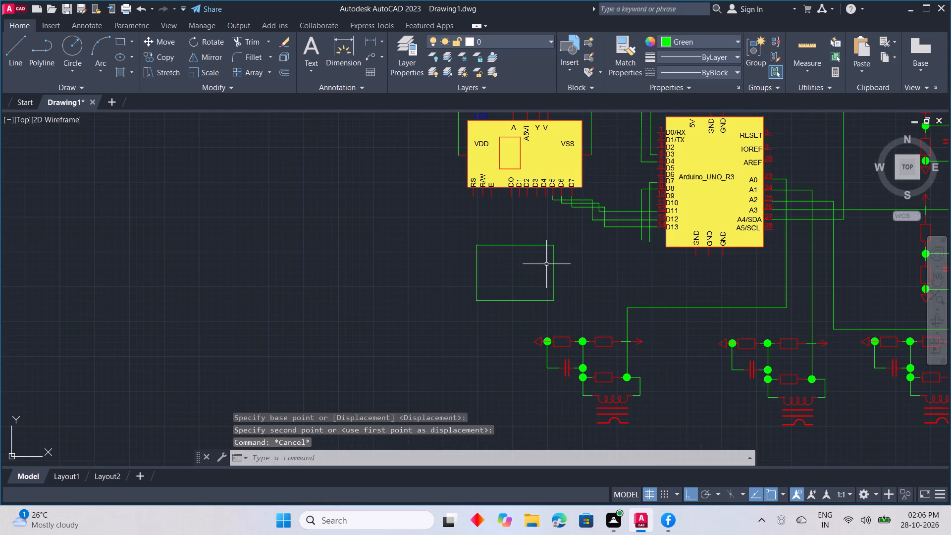
left_click(554, 254)
left_click(726, 43)
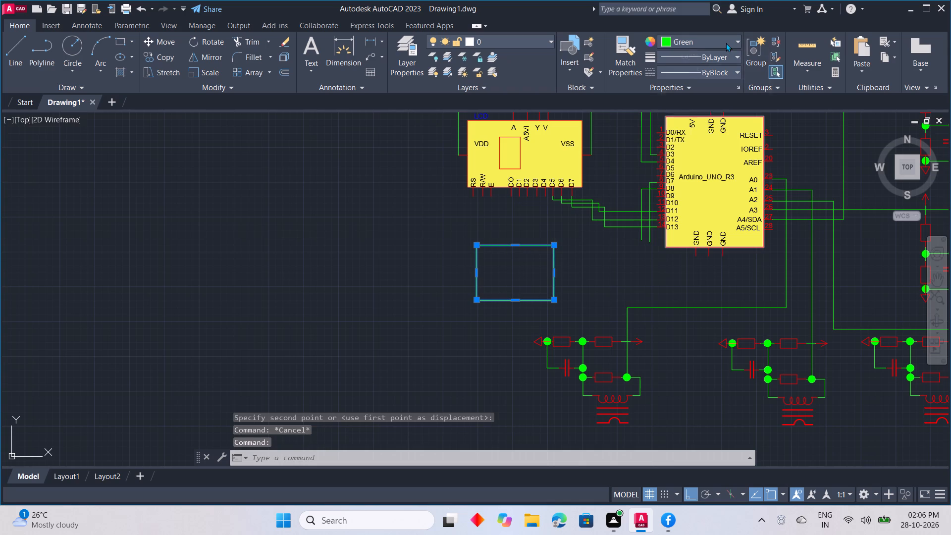
left_click(666, 159)
key("Escape")
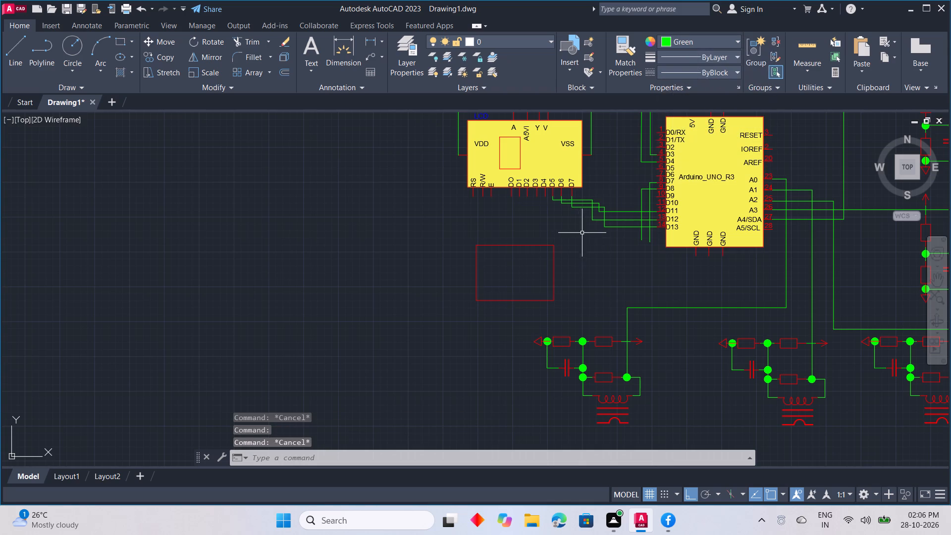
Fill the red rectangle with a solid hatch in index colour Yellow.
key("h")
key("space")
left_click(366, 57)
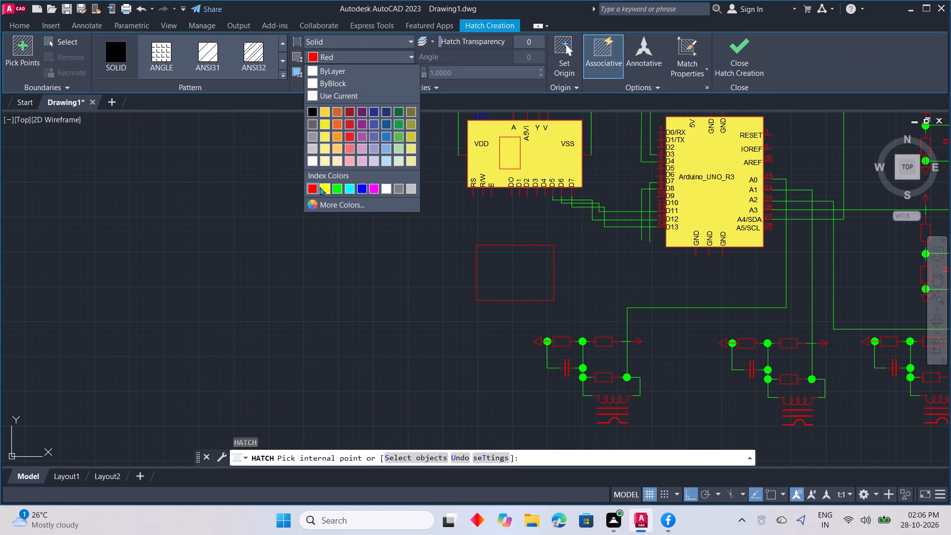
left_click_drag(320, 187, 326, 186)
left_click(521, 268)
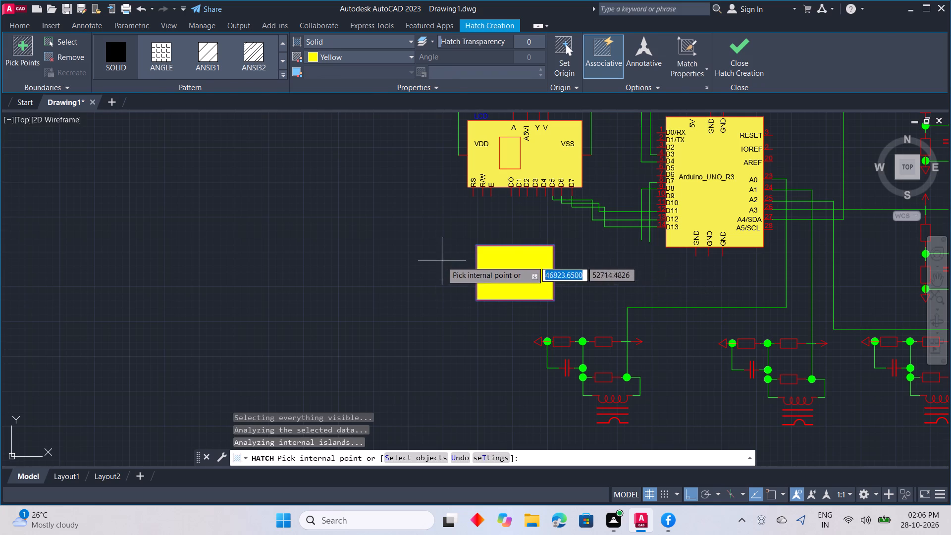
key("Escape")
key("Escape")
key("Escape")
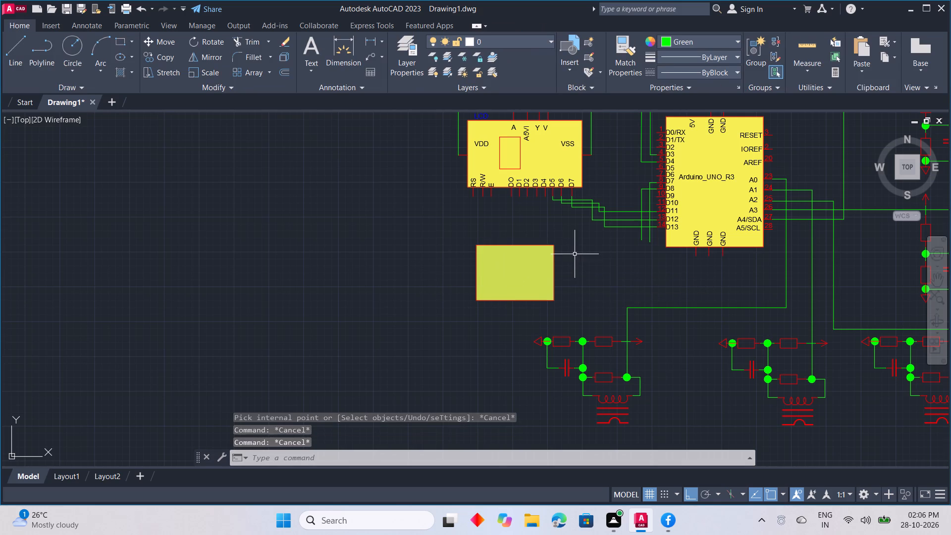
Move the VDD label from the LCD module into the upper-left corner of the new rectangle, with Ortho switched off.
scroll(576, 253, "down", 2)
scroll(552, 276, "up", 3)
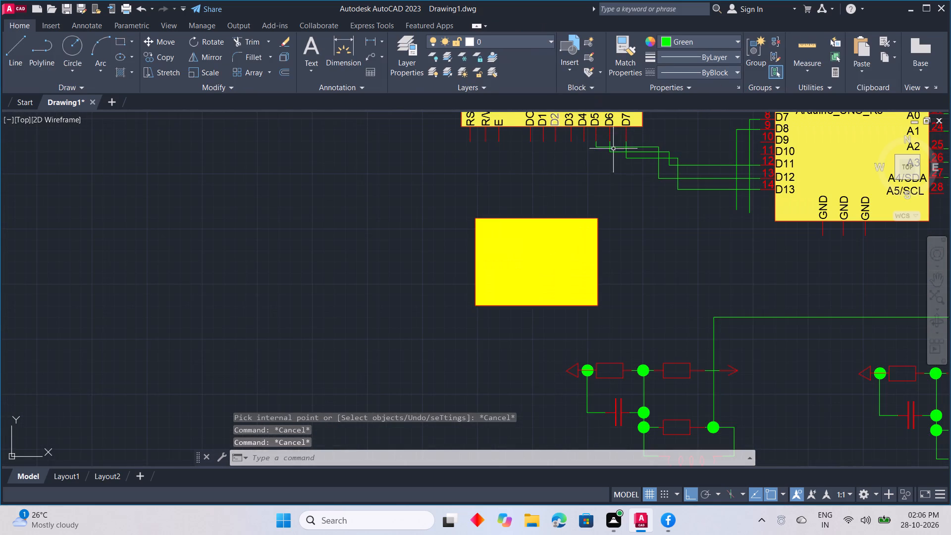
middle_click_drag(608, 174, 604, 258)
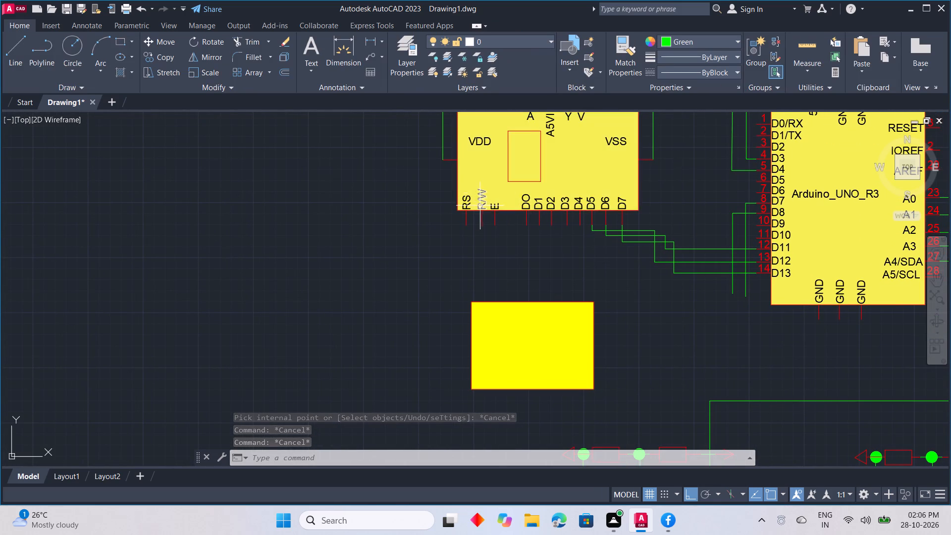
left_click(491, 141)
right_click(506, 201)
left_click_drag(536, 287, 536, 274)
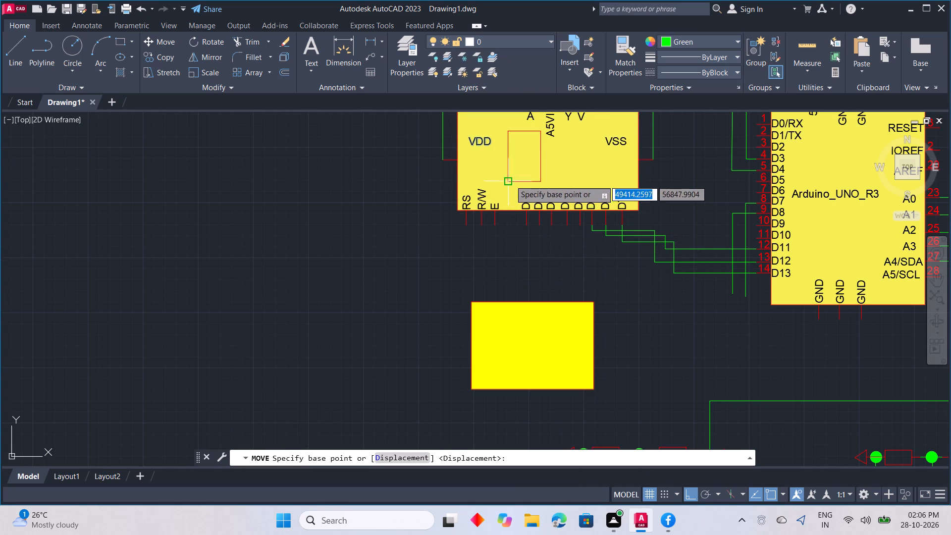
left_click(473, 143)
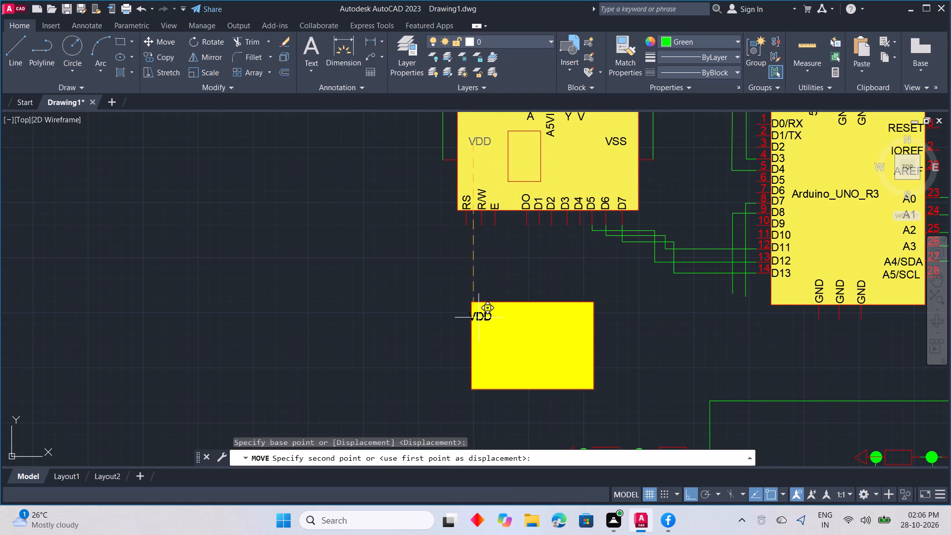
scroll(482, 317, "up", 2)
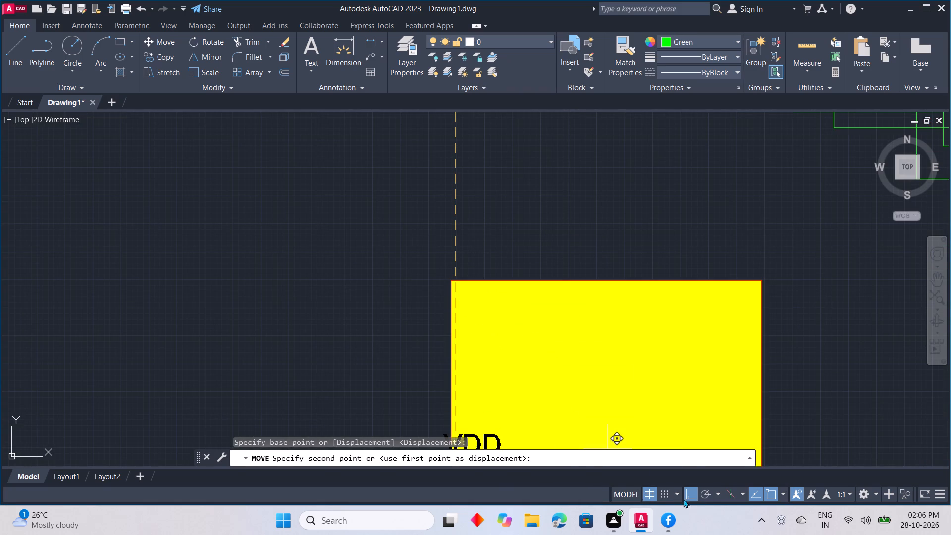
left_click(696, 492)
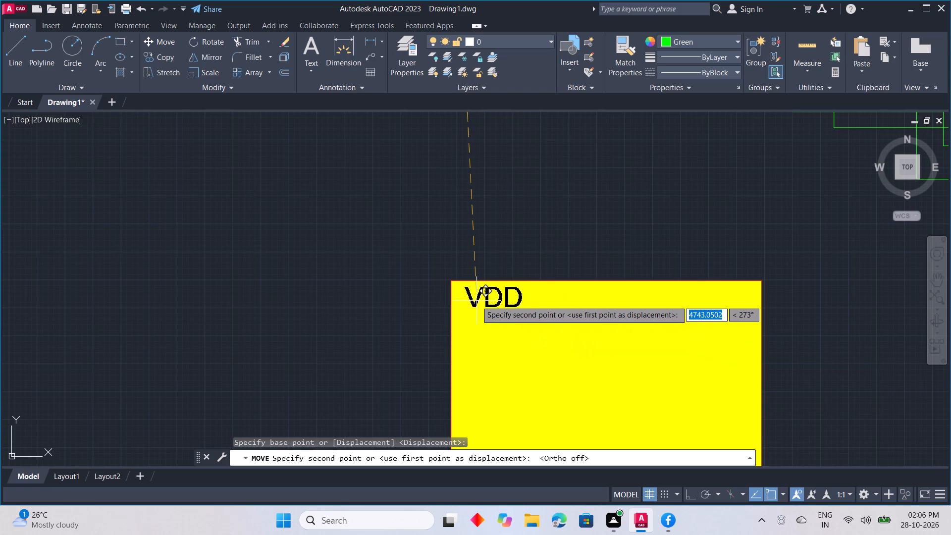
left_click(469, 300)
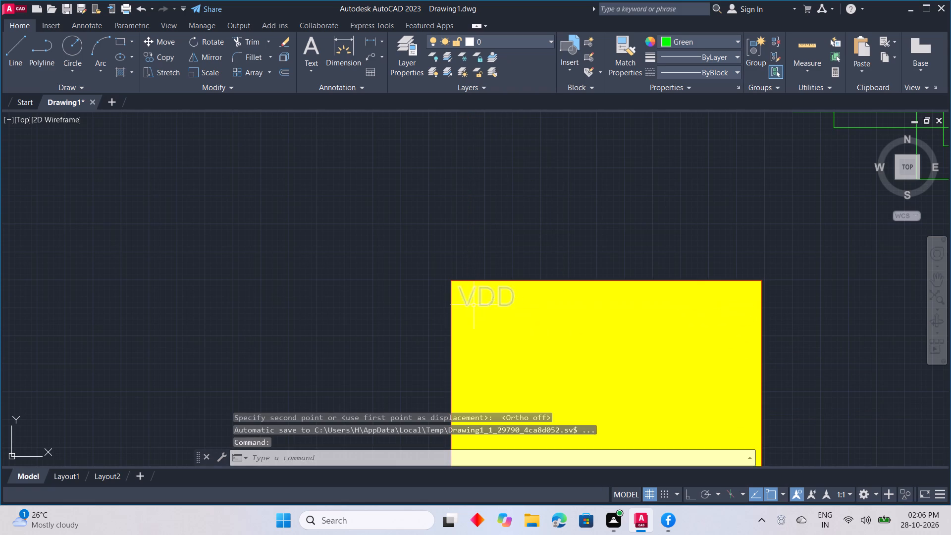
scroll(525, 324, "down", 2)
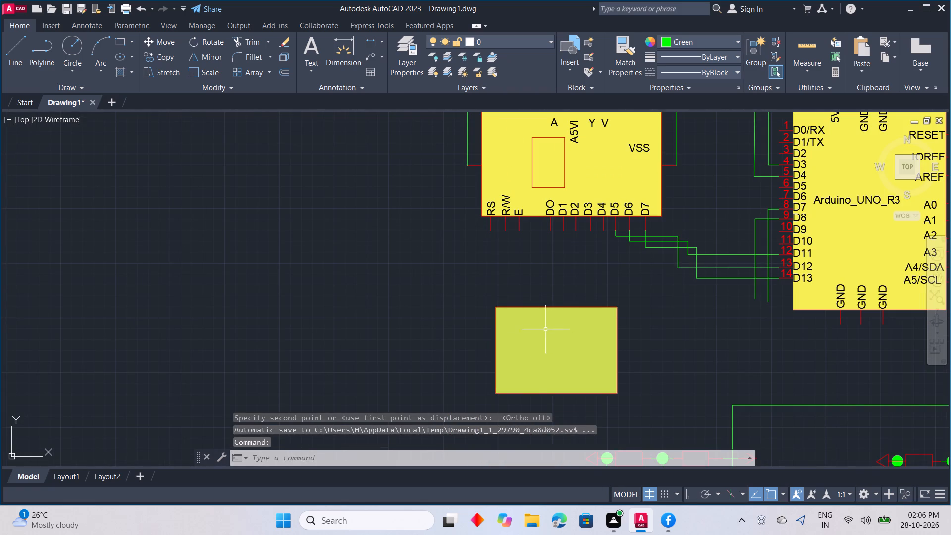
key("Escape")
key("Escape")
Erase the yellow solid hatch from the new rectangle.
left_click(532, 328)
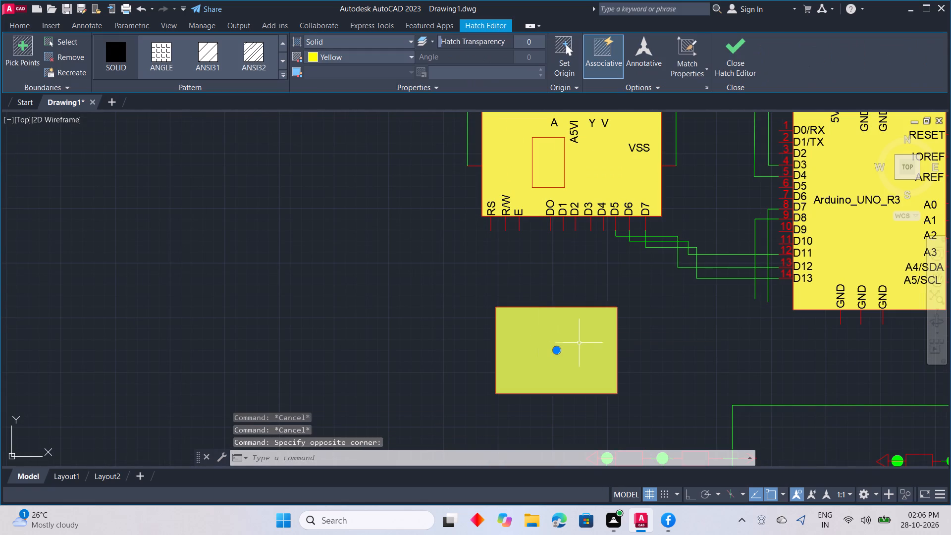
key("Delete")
Erase the VDD label from the new rectangle's upper-left corner.
left_click(518, 313)
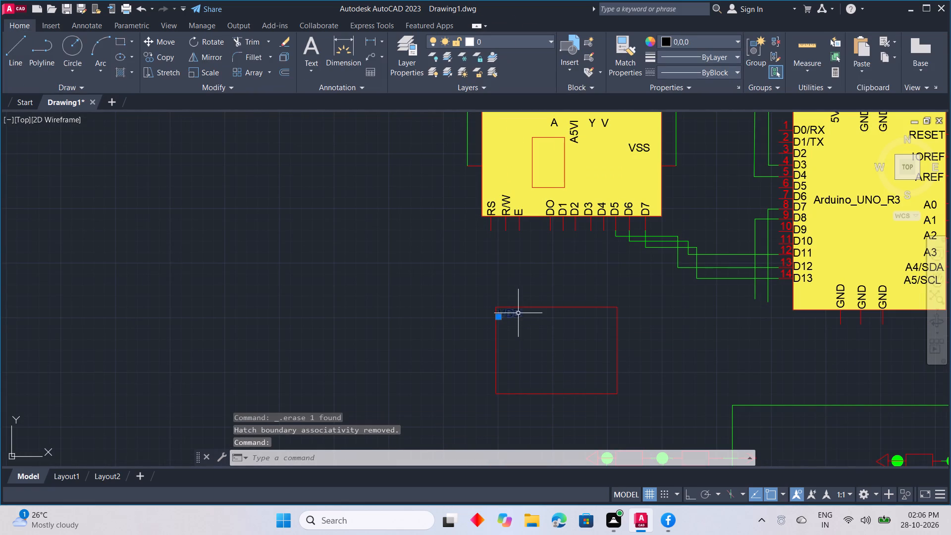
key("Delete")
Fill the red rectangle with a solid hatch in colour 244,238,81, like the LCD and Arduino blocks.
scroll(553, 236, "down", 1)
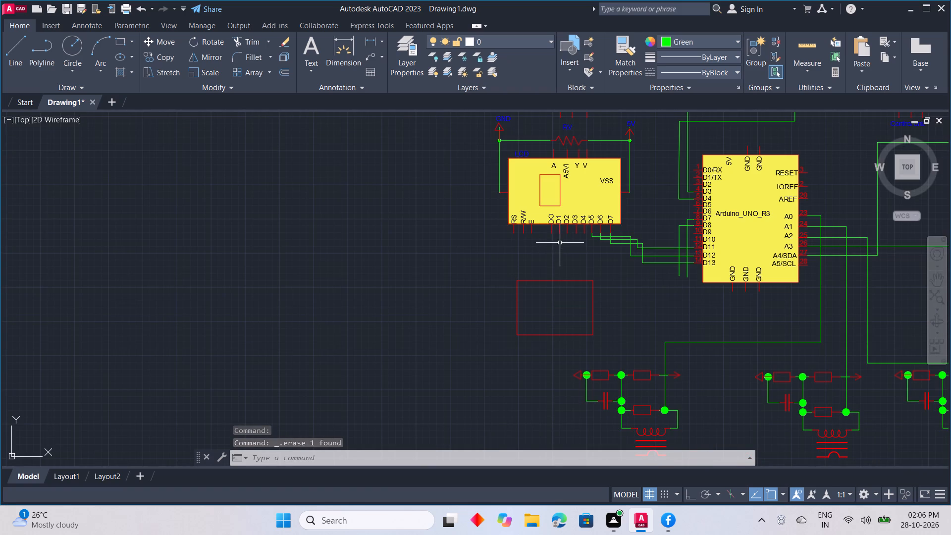
key("h")
key("space")
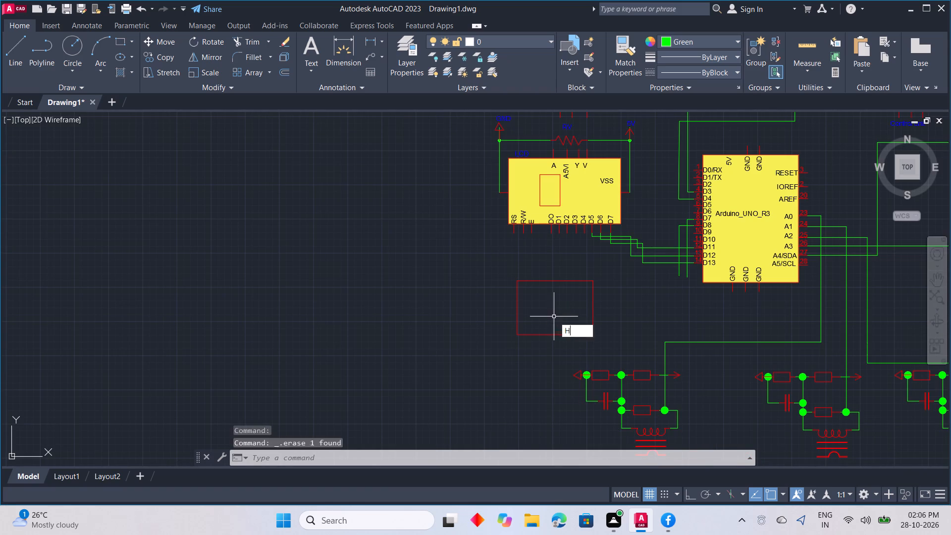
left_click(344, 54)
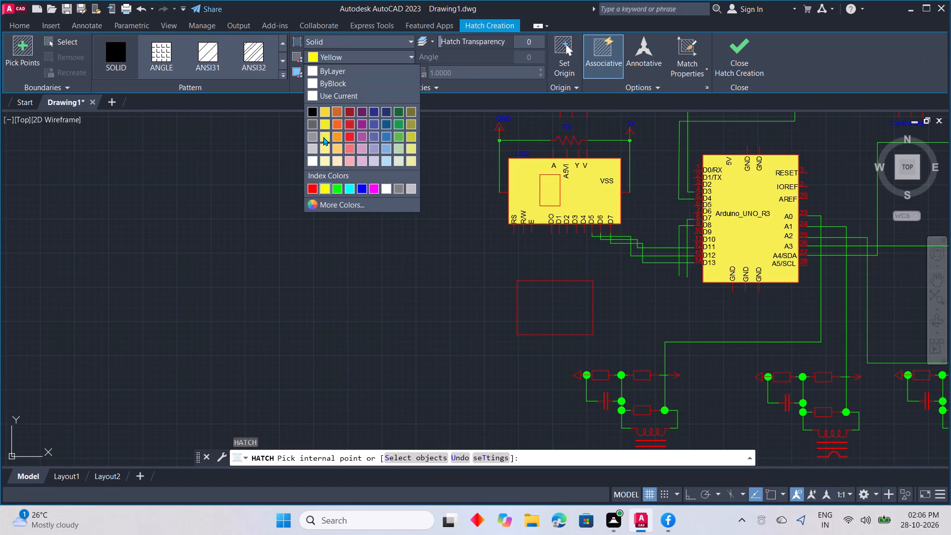
left_click(323, 138)
left_click(548, 311)
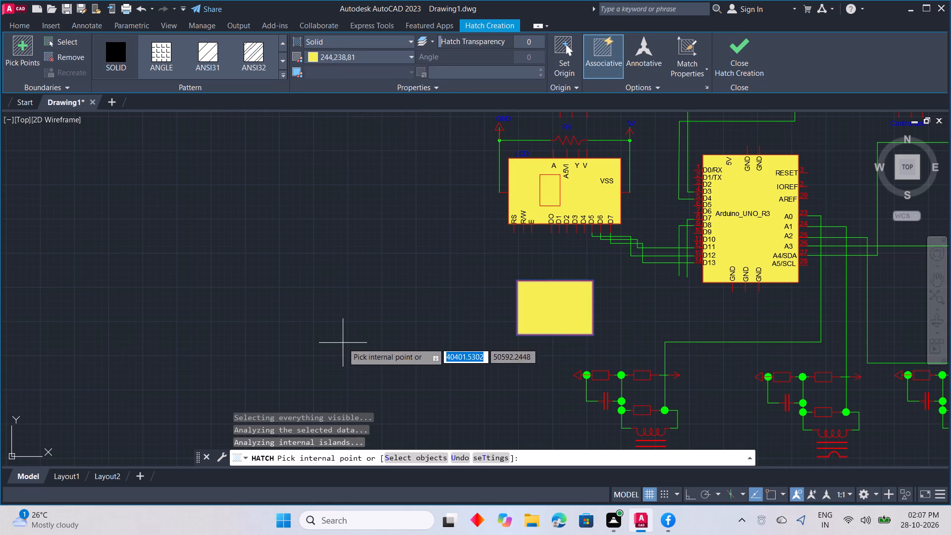
key("Escape")
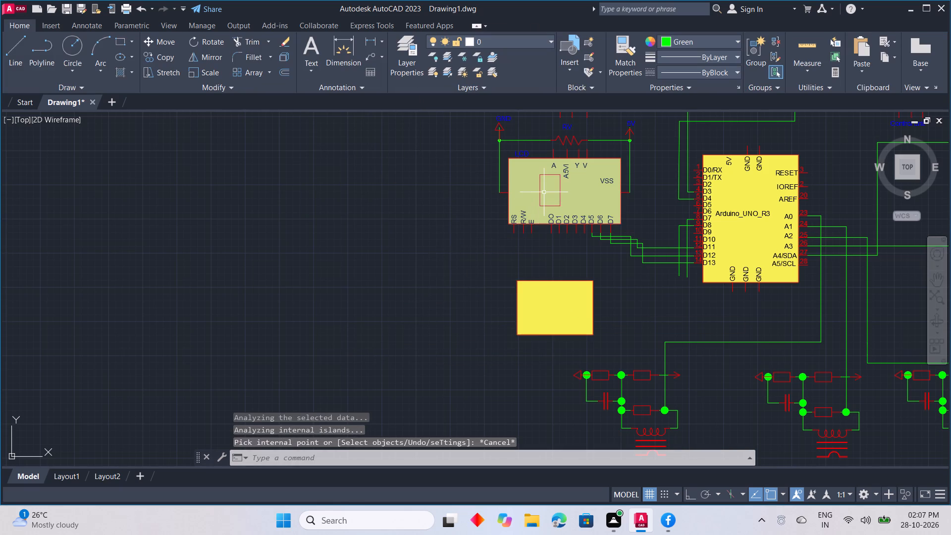
Copy the LCD module's VSS label four times, stacked in a column along the new yellow block's left side.
left_click(608, 184)
right_click(633, 224)
left_click(663, 289)
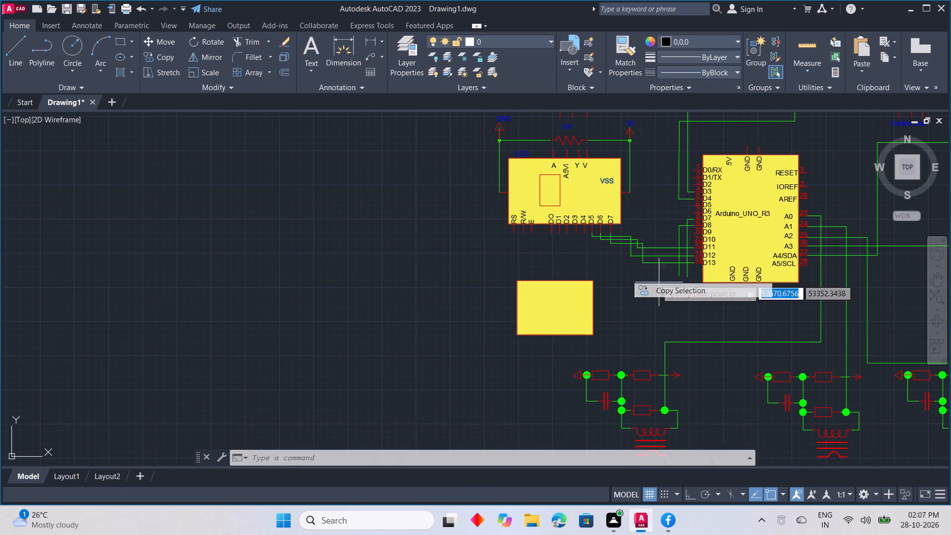
left_click(601, 184)
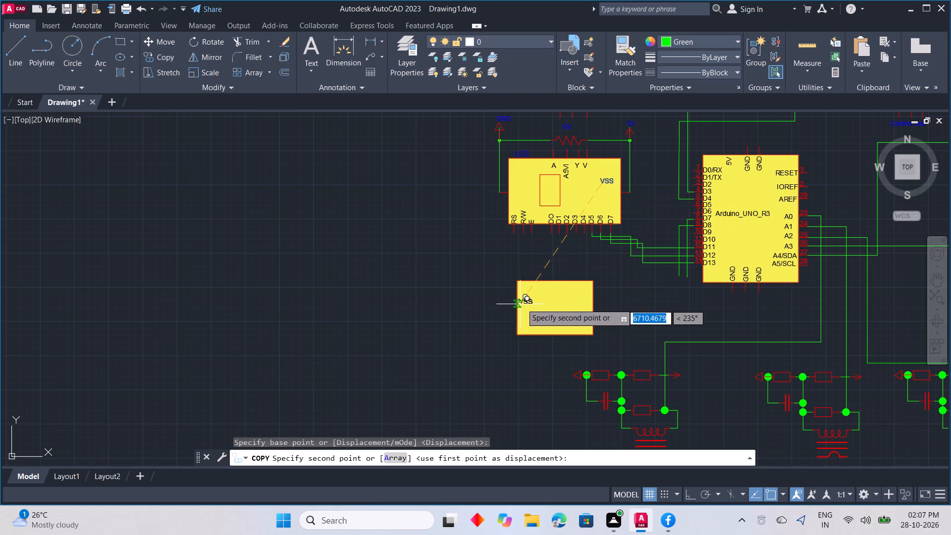
scroll(527, 300, "up", 4)
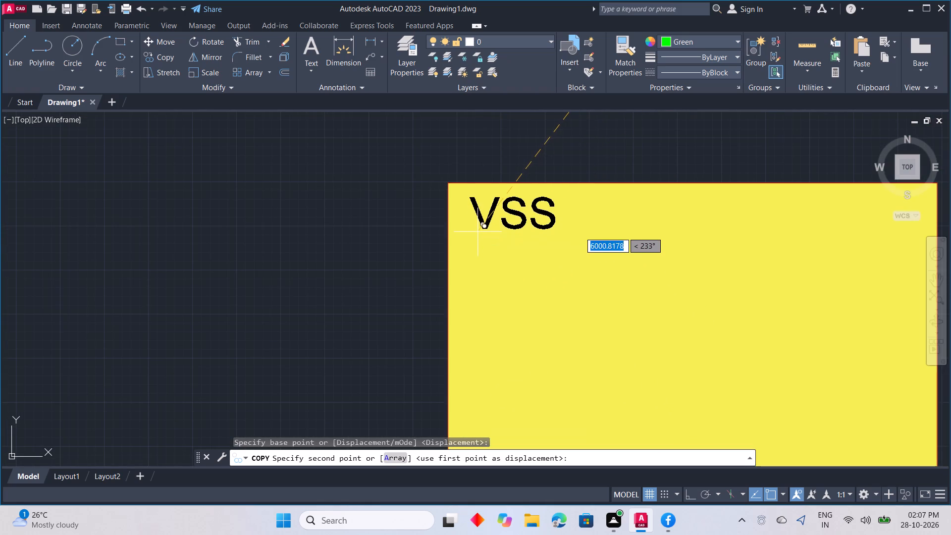
left_click(477, 232)
scroll(482, 300, "down", 3)
scroll(489, 314, "up", 3)
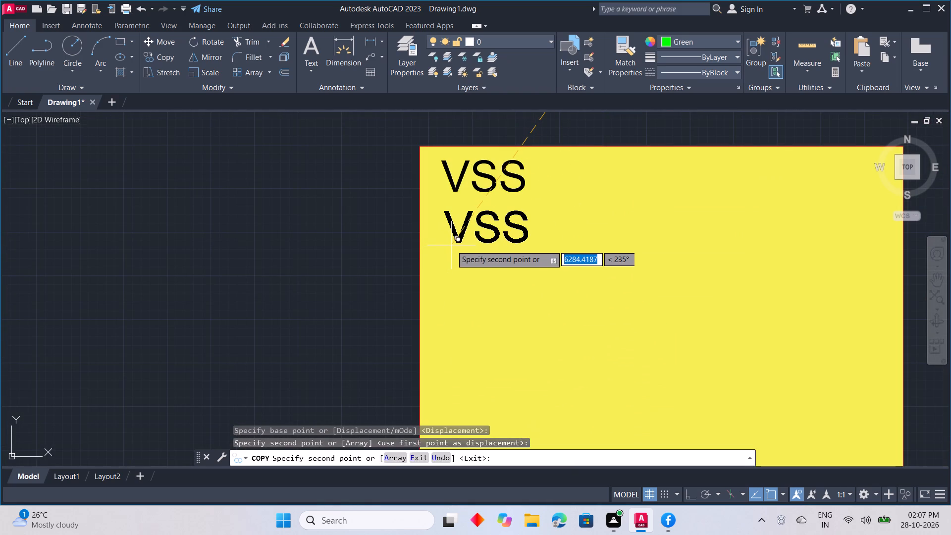
left_click(451, 245)
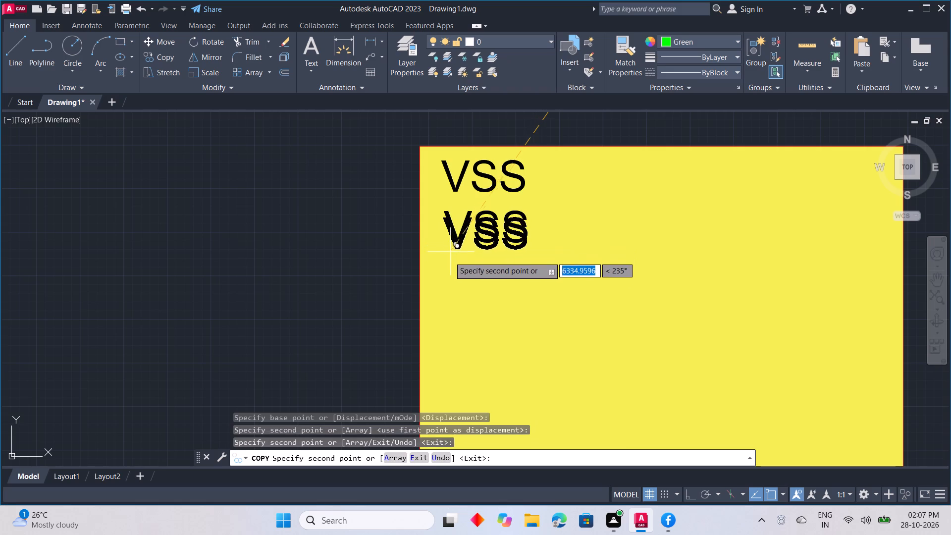
left_click(455, 297)
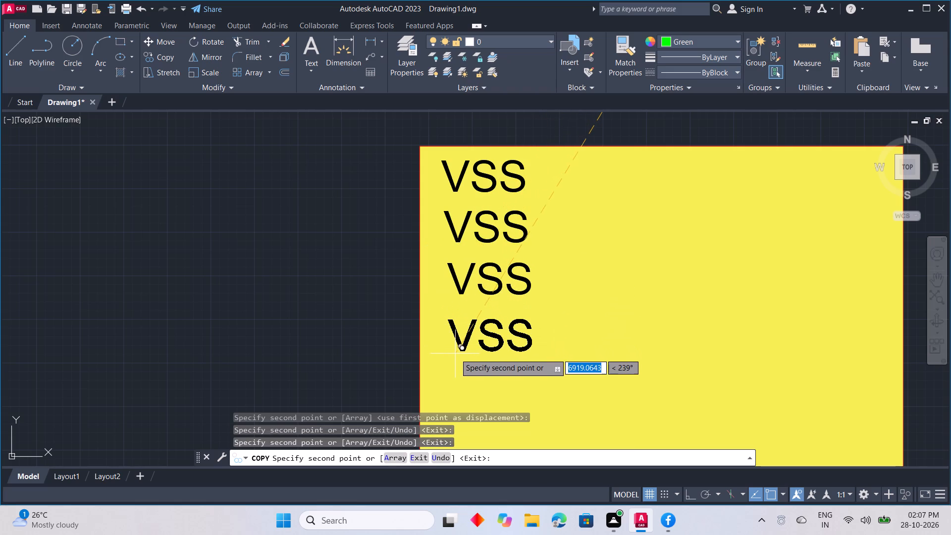
left_click(457, 350)
Place four more VSS copies in a column along the block's right side, level with the existing four rows.
scroll(528, 358, "down", 1)
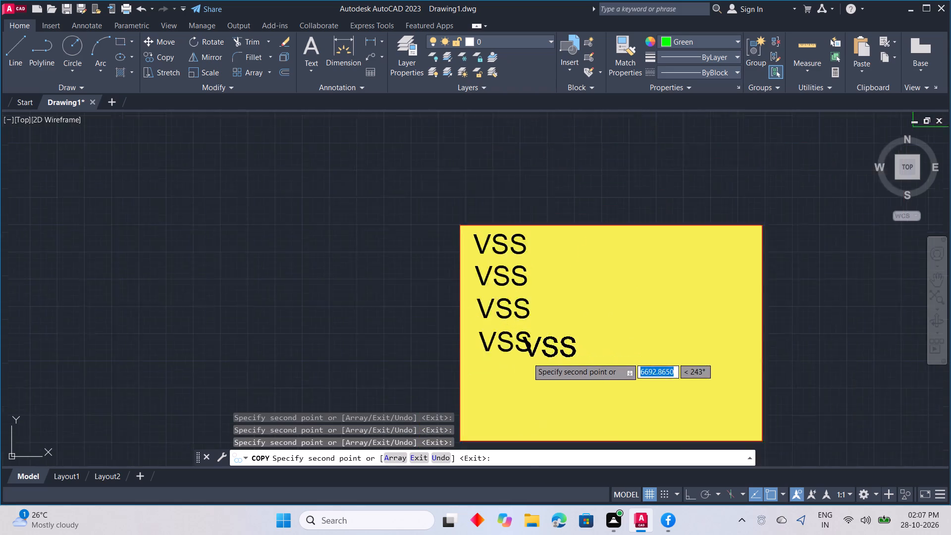
scroll(528, 358, "down", 2)
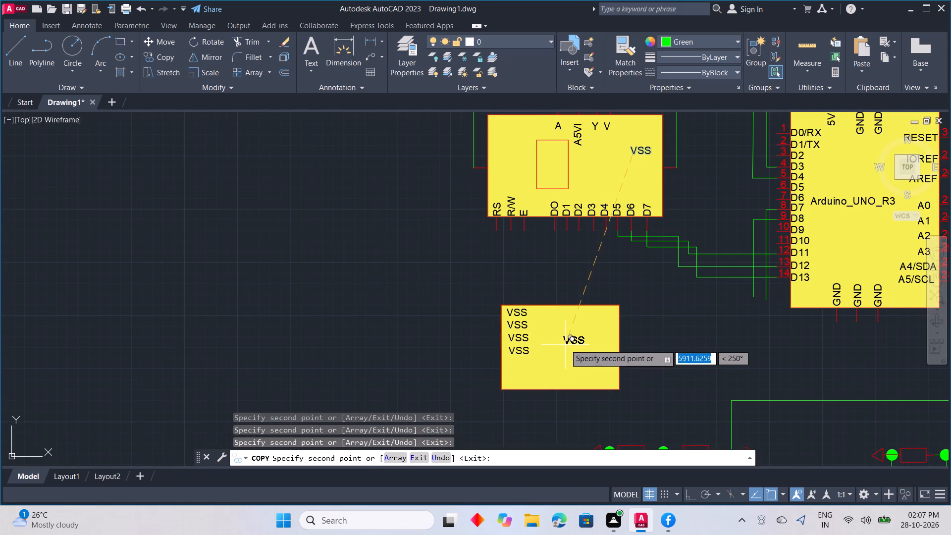
scroll(566, 343, "up", 3)
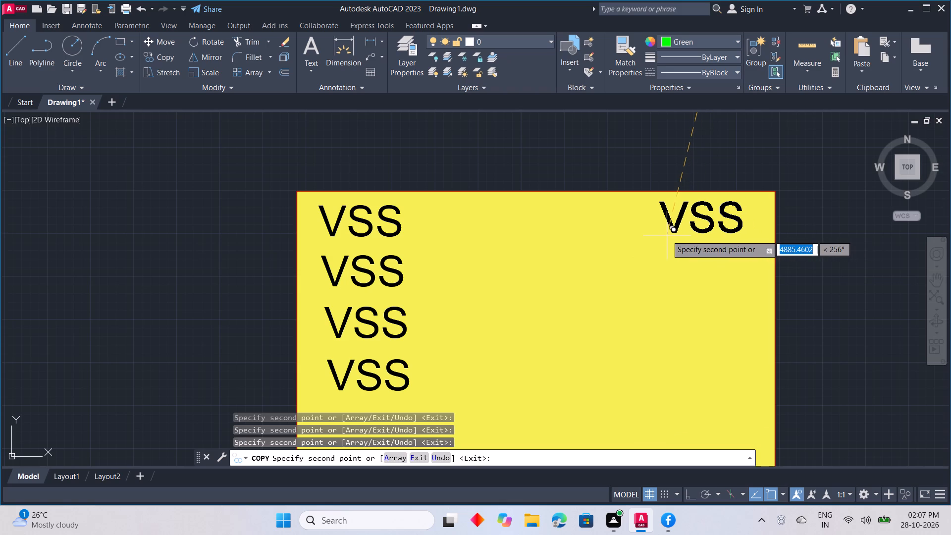
left_click(667, 235)
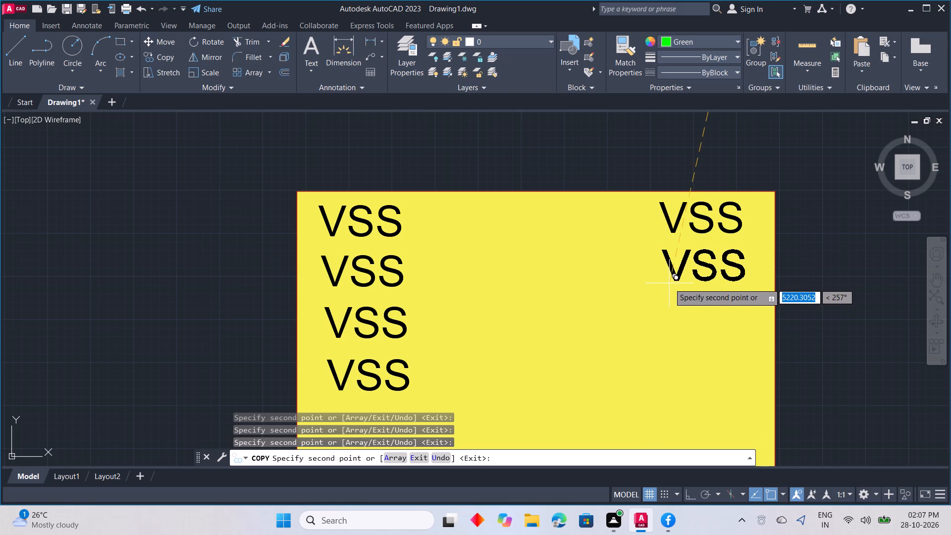
left_click(671, 285)
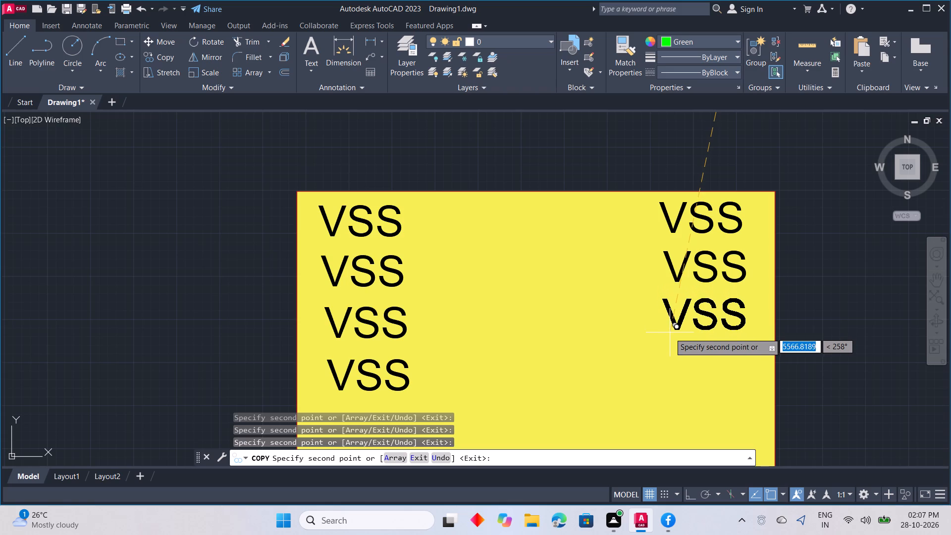
left_click(672, 338)
middle_click_drag(674, 346, 677, 241)
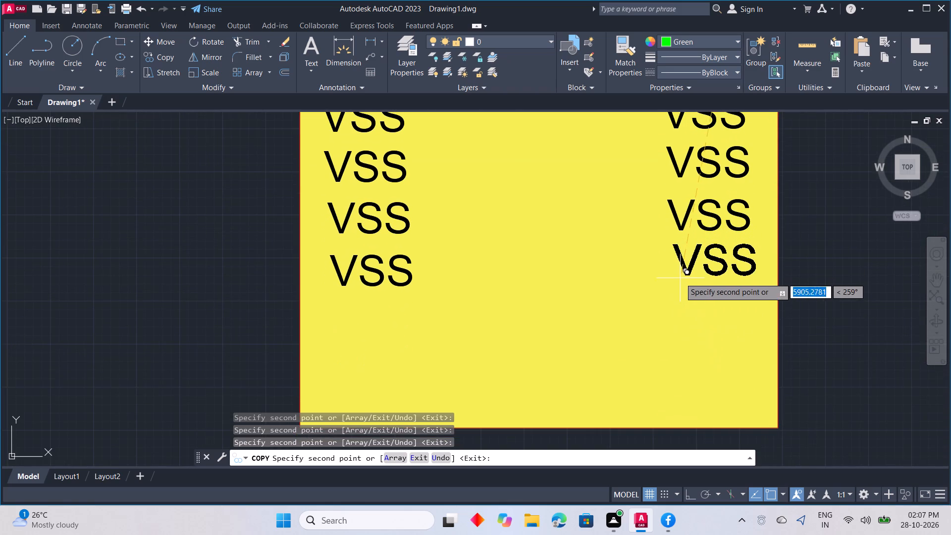
left_click(674, 289)
key("Escape")
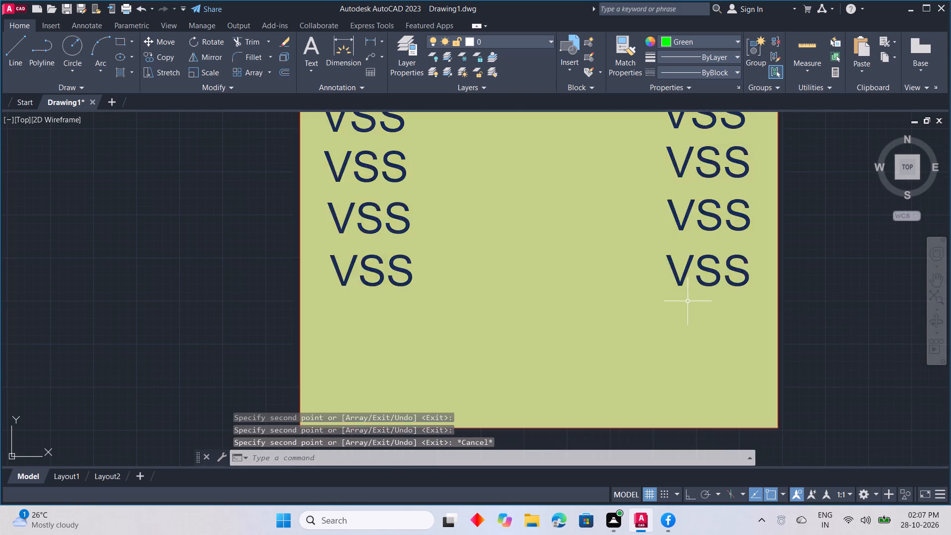
With Ortho on, stretch the yellow block's bottom edge up about 770 units, just below the last label row.
scroll(687, 301, "down", 3)
left_click(670, 331)
left_click(651, 329)
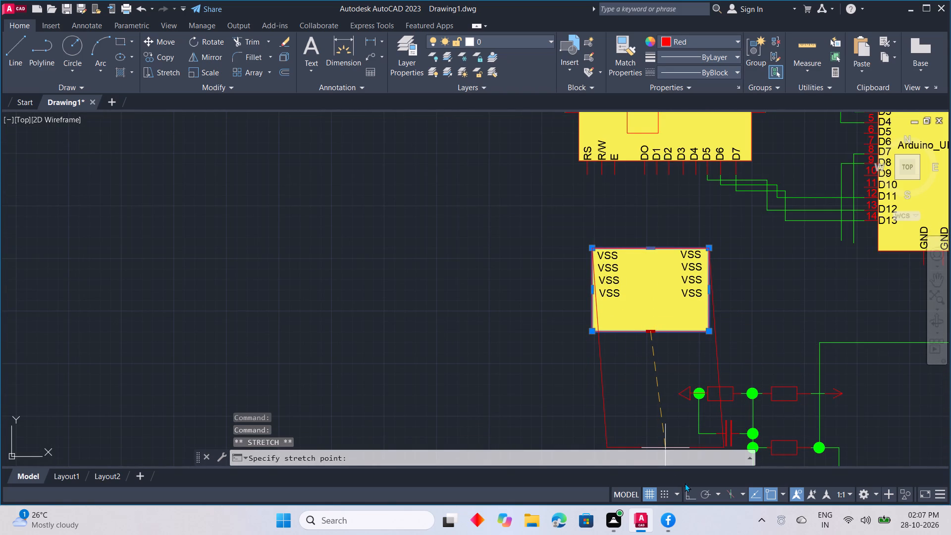
left_click_drag(687, 494, 683, 482)
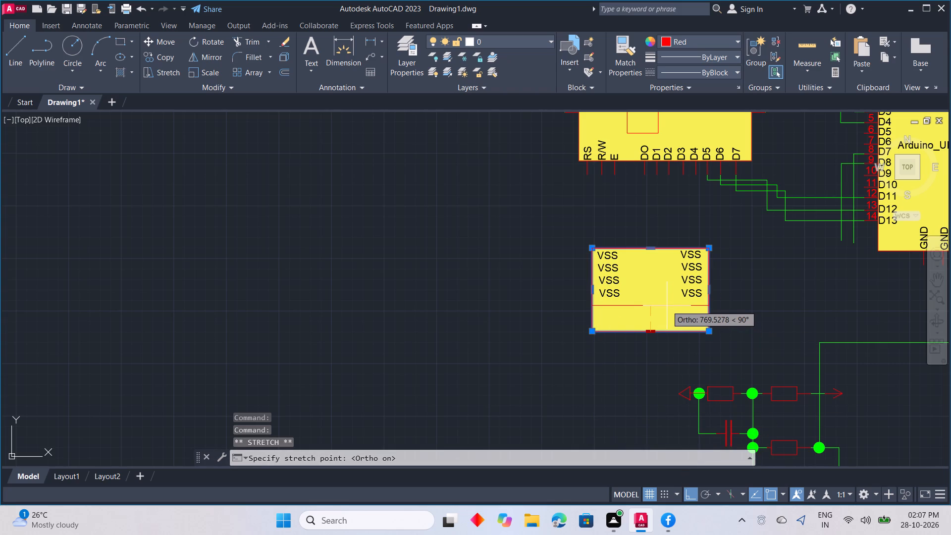
left_click(668, 307)
key("Escape")
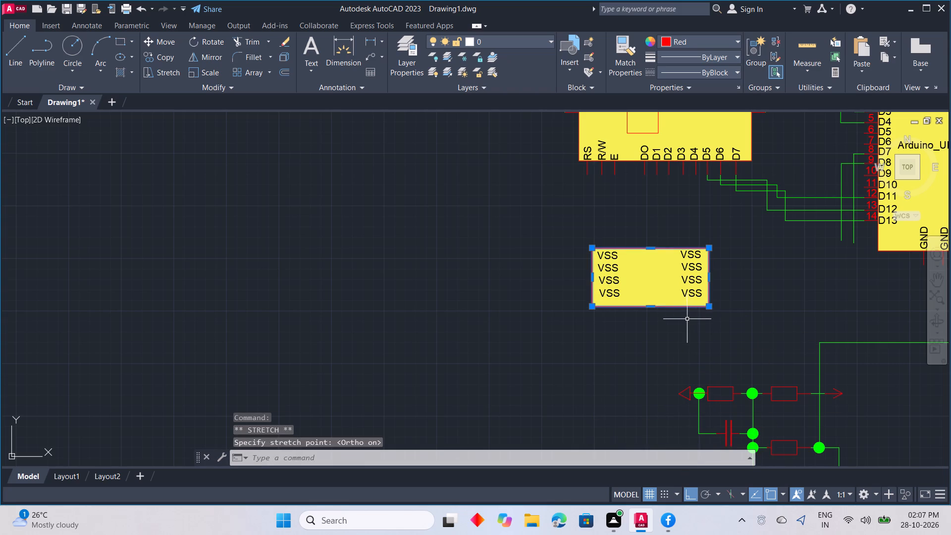
Shift each of the four right-column VSS labels horizontally leftward, away from the block's right edge.
scroll(671, 283, "up", 2)
middle_click_drag(671, 283, 655, 314)
left_click(688, 244)
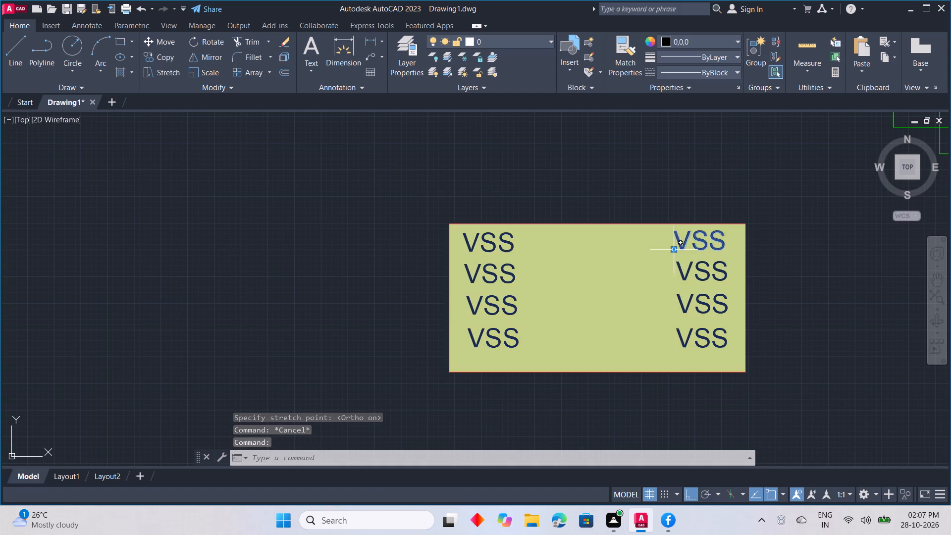
left_click(676, 247)
left_click(616, 249)
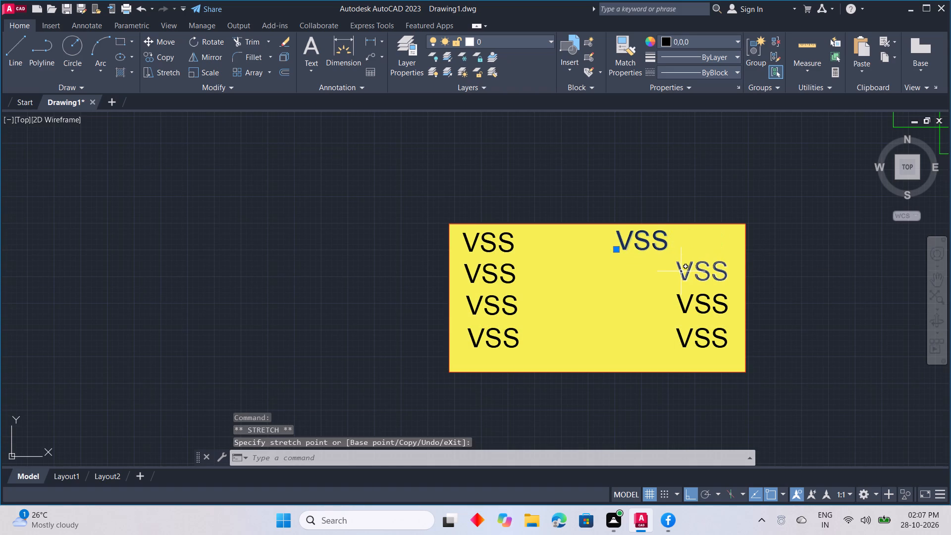
key("Escape")
left_click(683, 271)
left_click(675, 280)
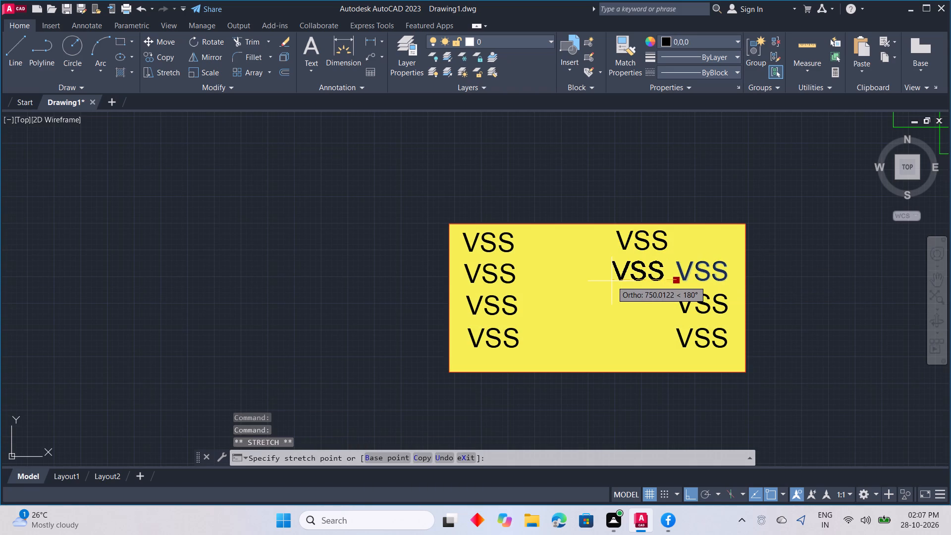
left_click(620, 279)
key("Escape")
left_click(679, 299)
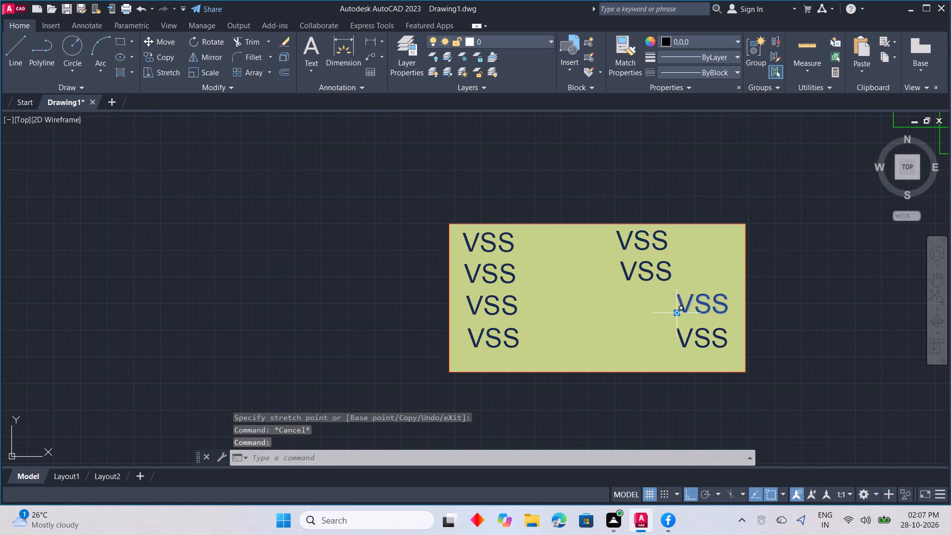
left_click(679, 311)
left_click(627, 311)
key("Escape")
left_click(684, 333)
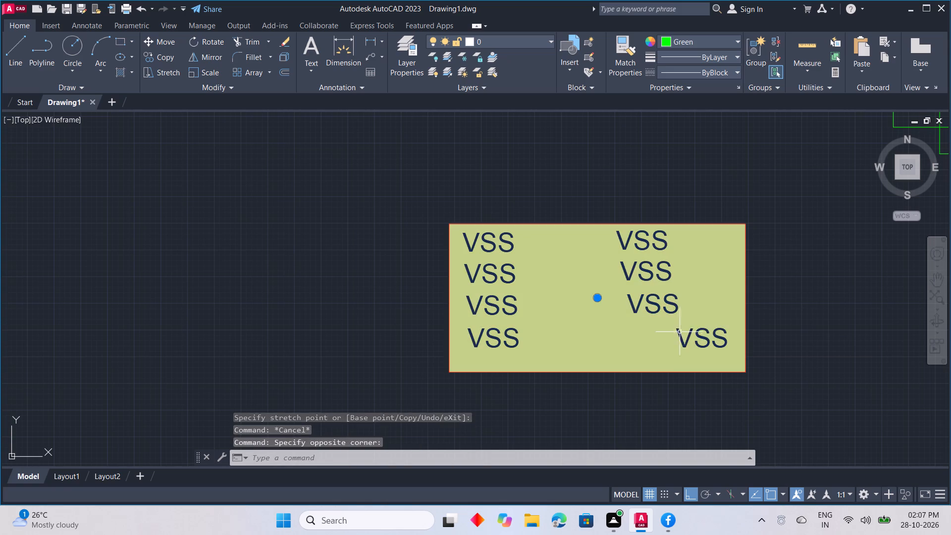
key("Escape")
left_click(681, 336)
left_click_drag(676, 345, 661, 343)
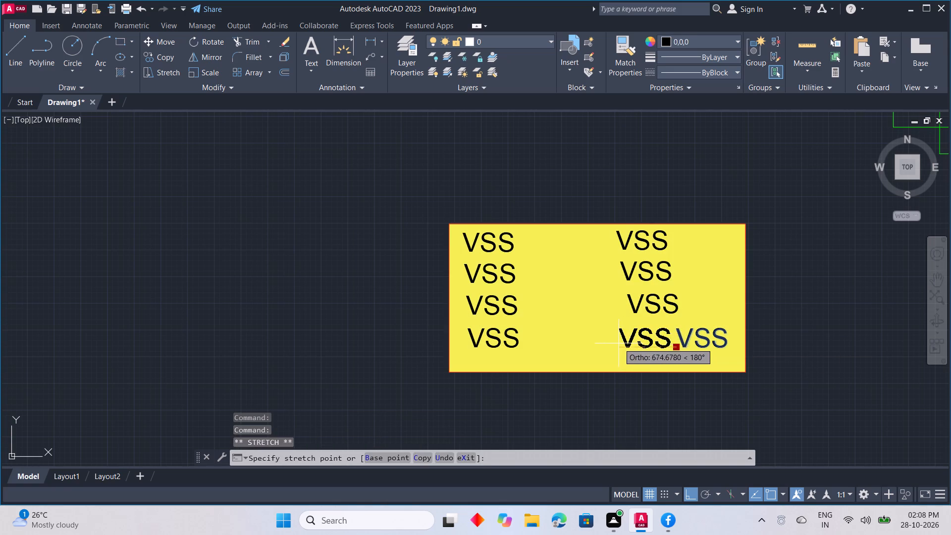
left_click(619, 343)
key("Escape")
key("Escape")
Nudge the four right-column VSS labels further left, from bottom row to top, to roughly line up their starts.
left_click(629, 344)
left_click_drag(622, 346, 608, 345)
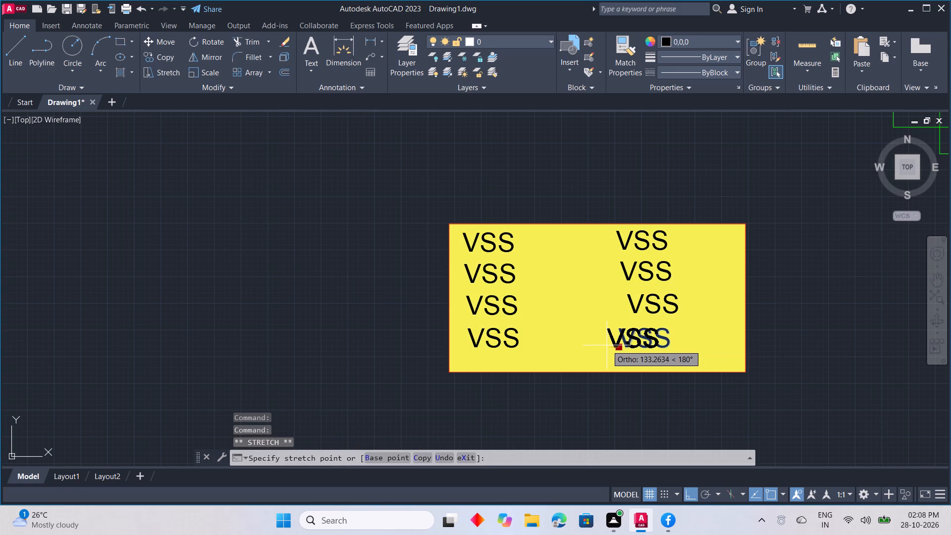
left_click(603, 345)
key("Escape")
left_click(634, 307)
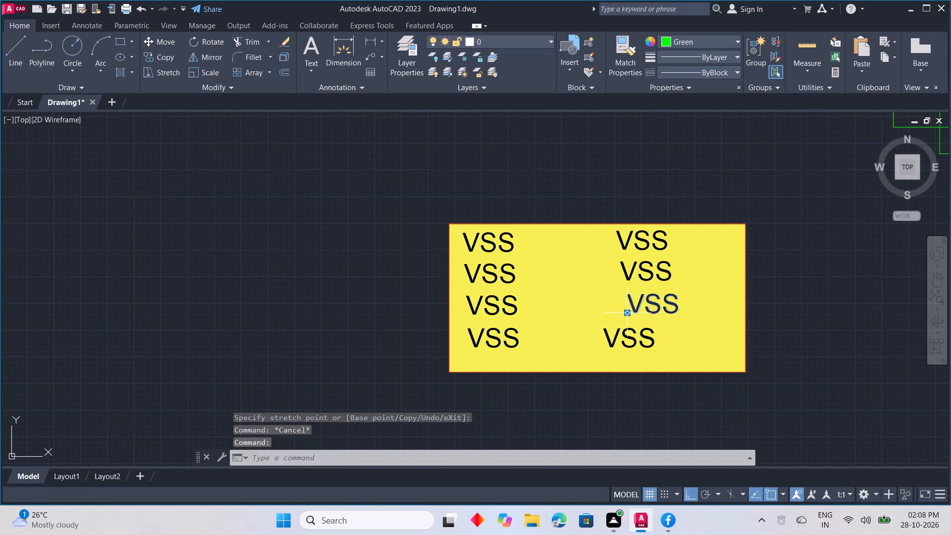
left_click(629, 313)
left_click(607, 313)
key("Escape")
left_click(627, 278)
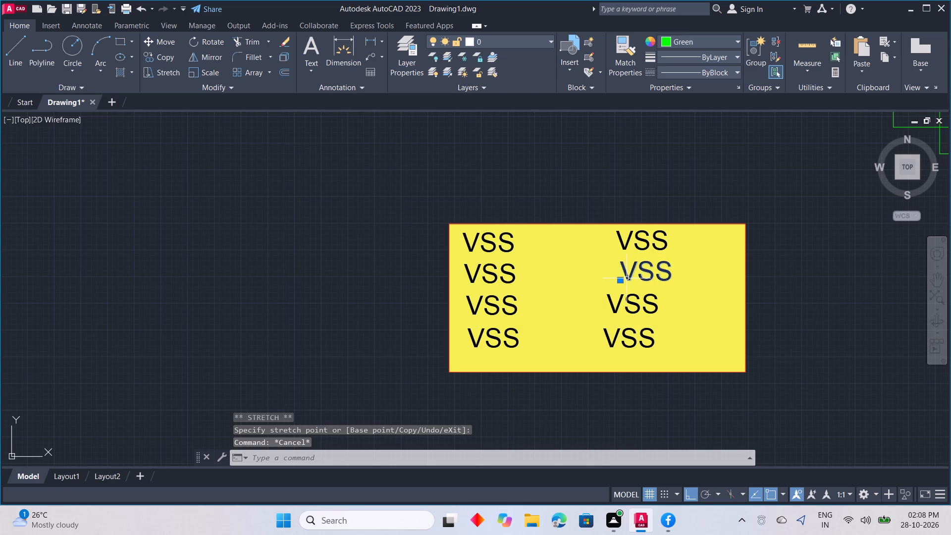
left_click(617, 281)
left_click(601, 282)
key("Escape")
left_click(620, 251)
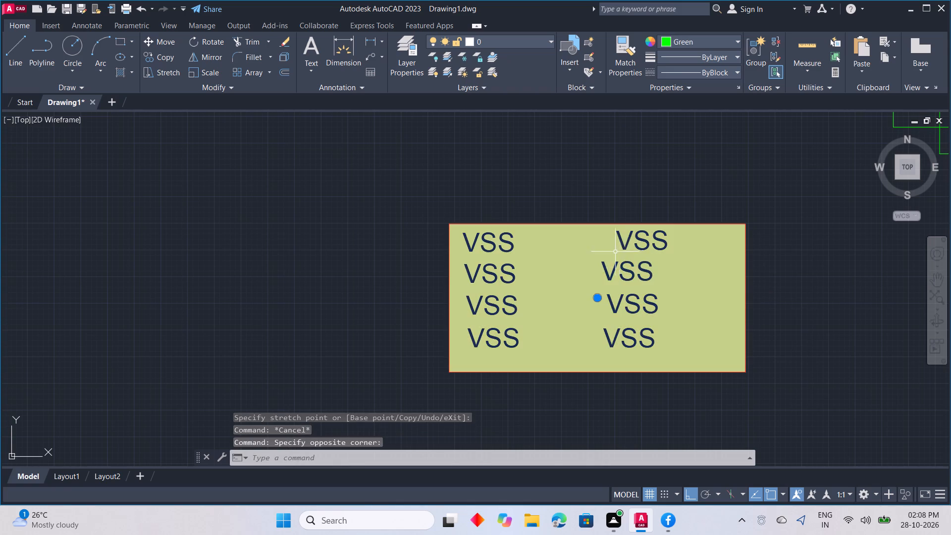
key("Escape")
left_click(630, 247)
left_click(615, 248)
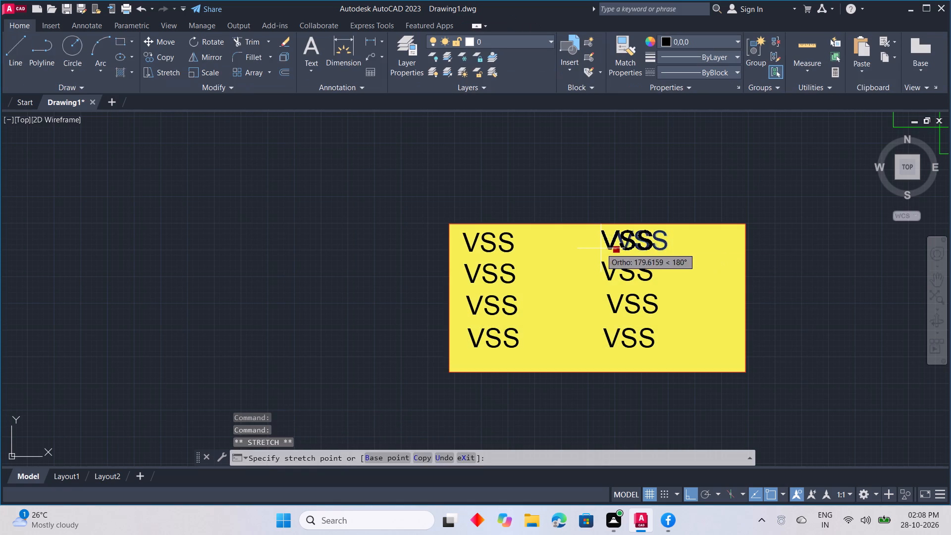
left_click(601, 248)
key("Escape")
Change the first label in the block's left column to EN/3.3.
double_click(494, 249)
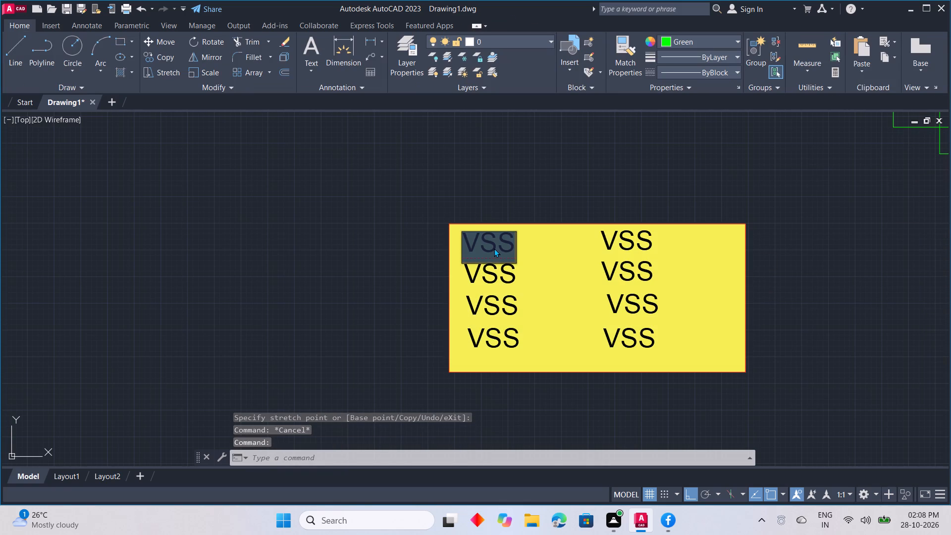
type("EN")
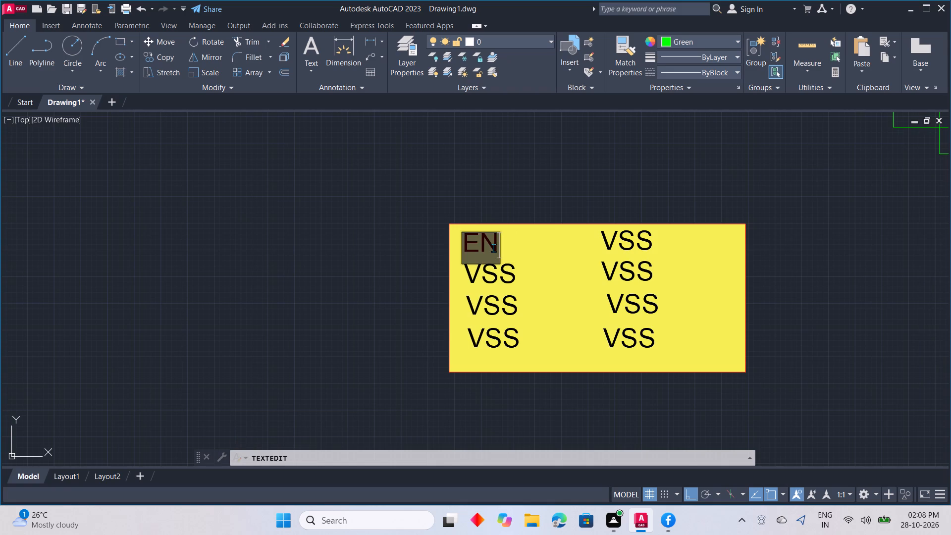
type("/3")
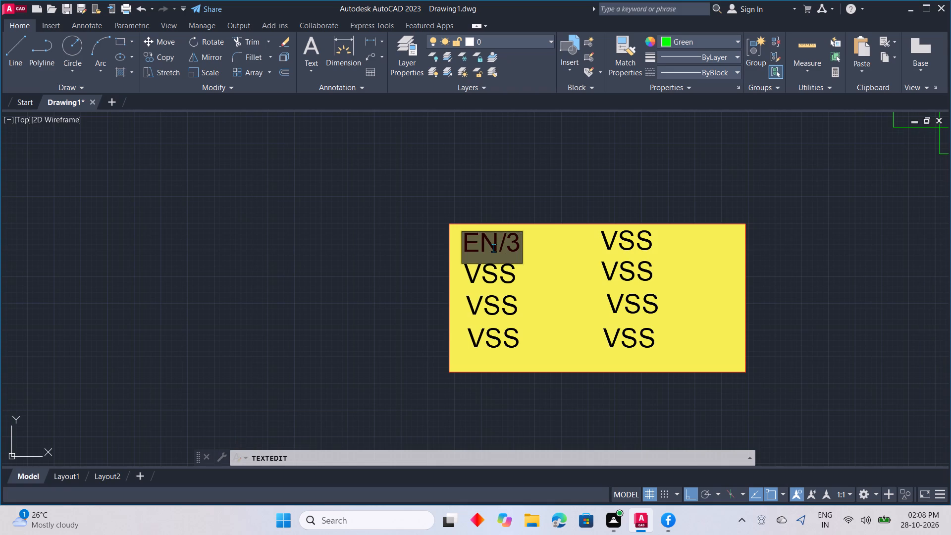
type(".3")
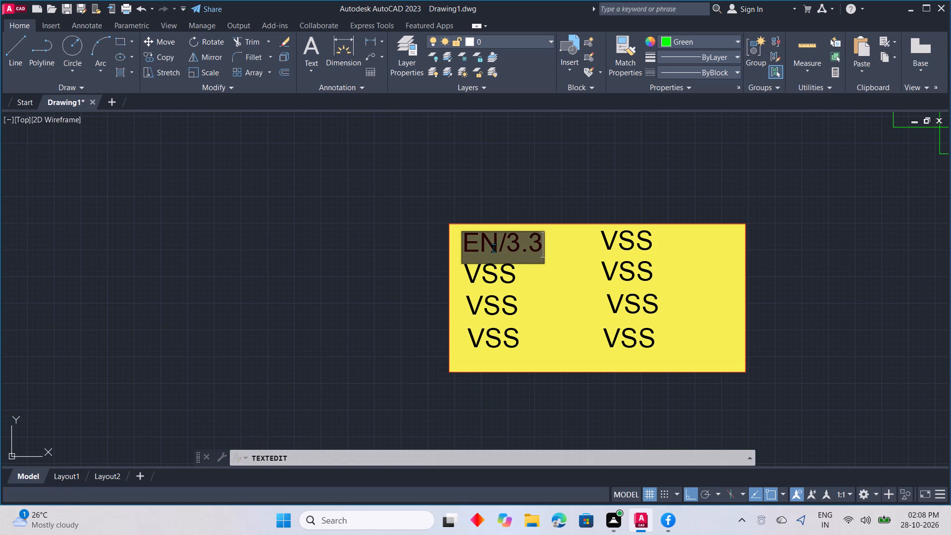
left_click(523, 273)
Change the second label in the block's left column to GPIOD.
double_click(516, 275)
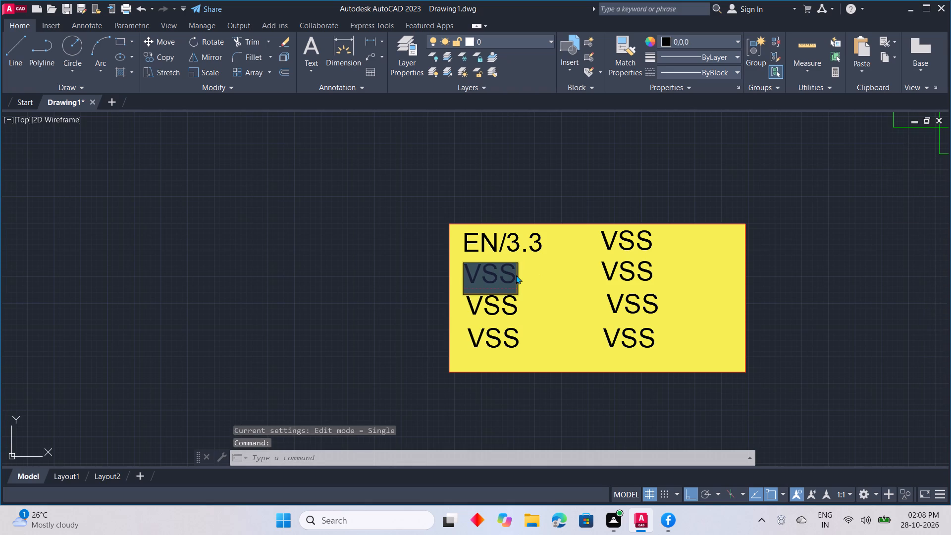
key("g")
type("PIO")
key("d")
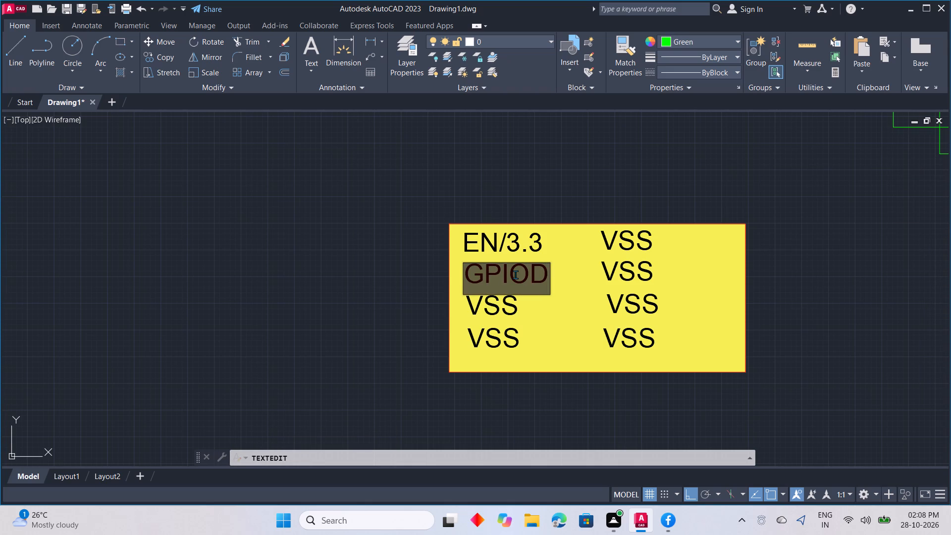
left_click(554, 314)
Change the third label in the block's left column to GPIO2.
double_click(514, 307)
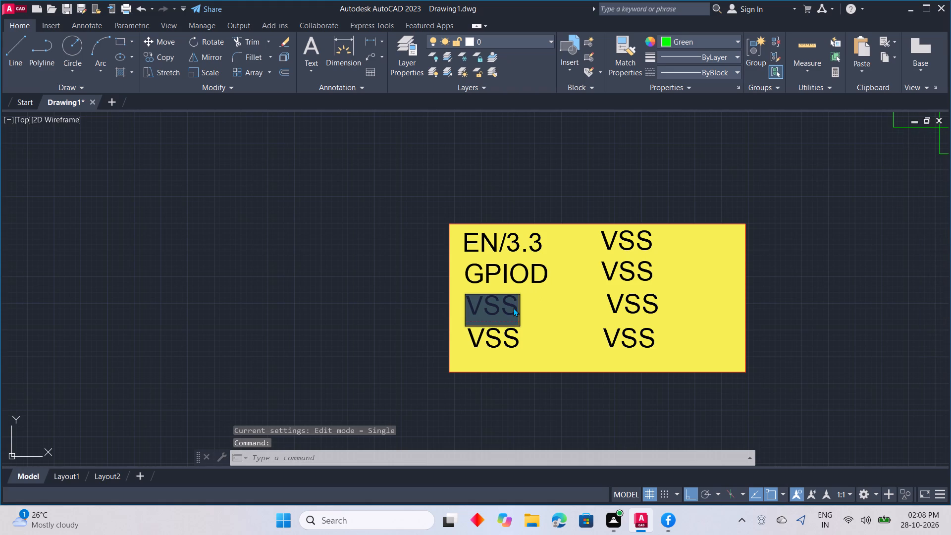
type("GO")
key("BackSpace")
type("PI")
type("O2")
left_click(513, 349)
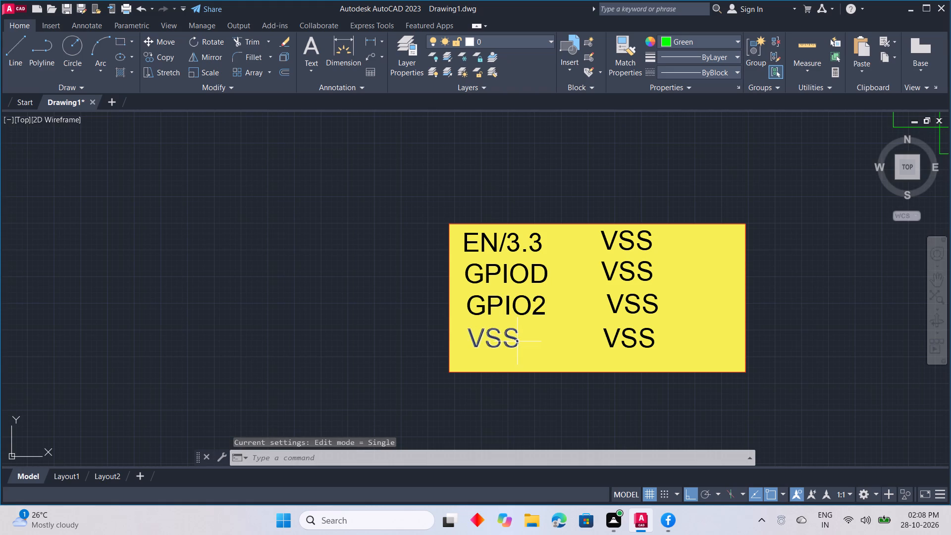
Change the fourth label in the block's left column to GND.
double_click(517, 341)
type("GND")
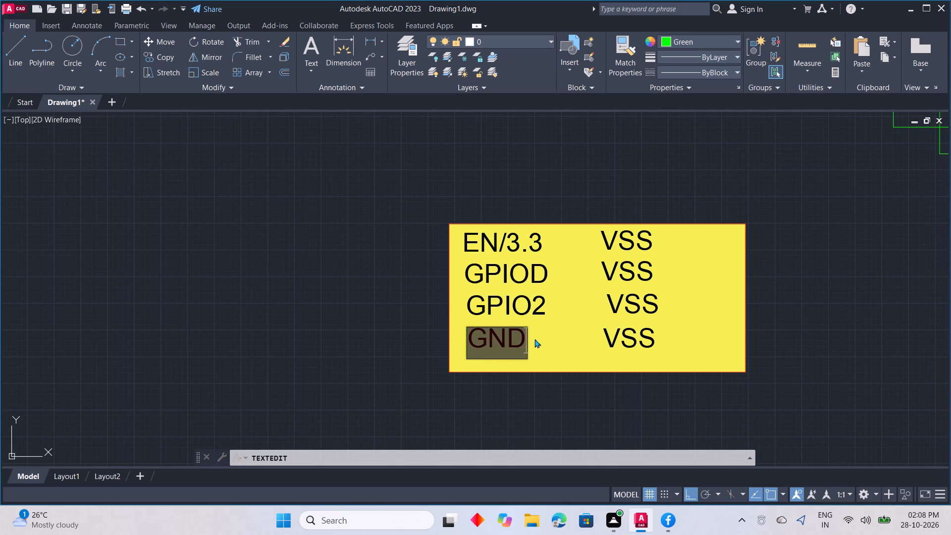
left_click(550, 338)
Change the first label in the block's right column to VCC.
double_click(611, 247)
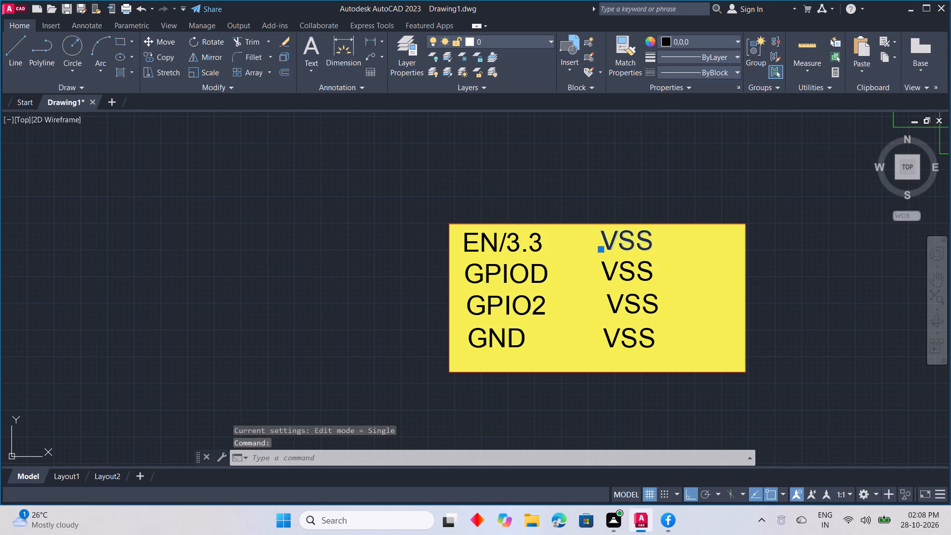
type("VCC")
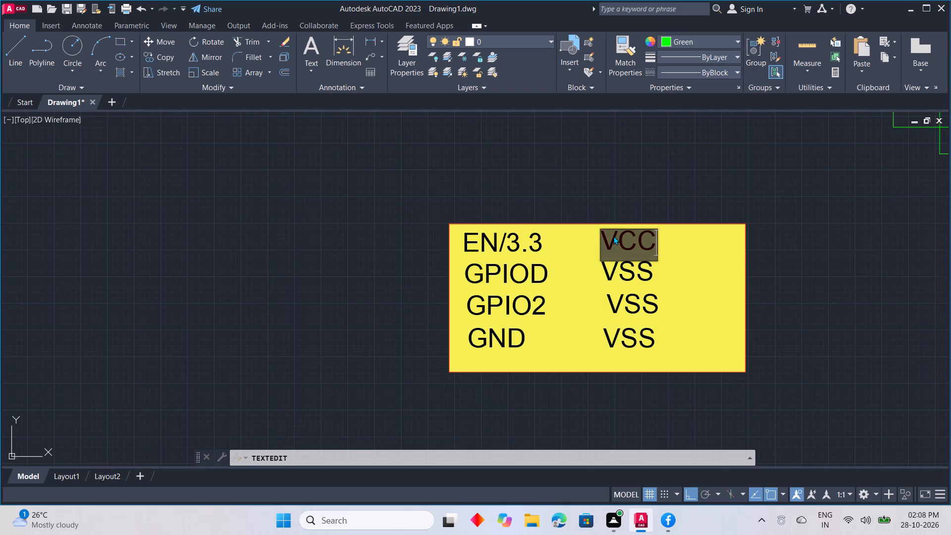
left_click(613, 291)
Change the second label in the block's right column to RST.
double_click(626, 269)
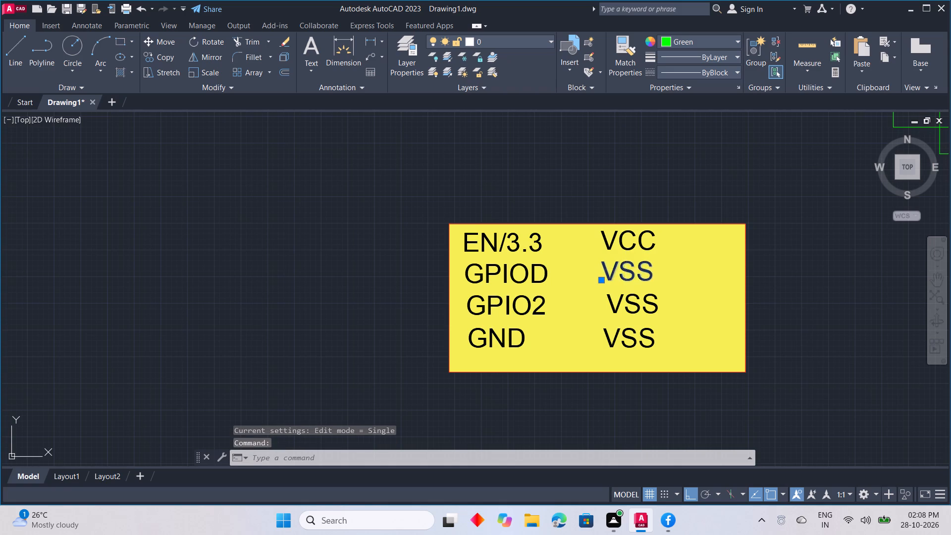
key("t")
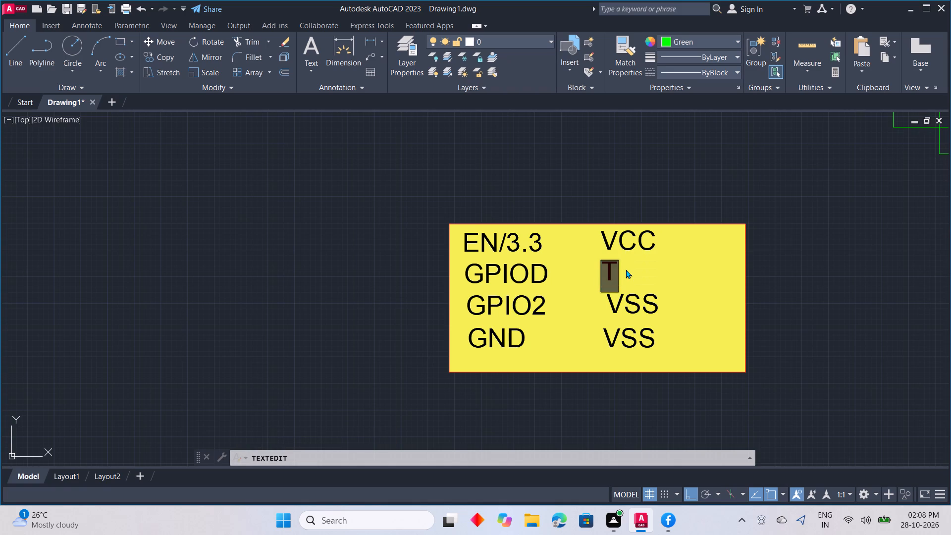
key("BackSpace")
type("RST")
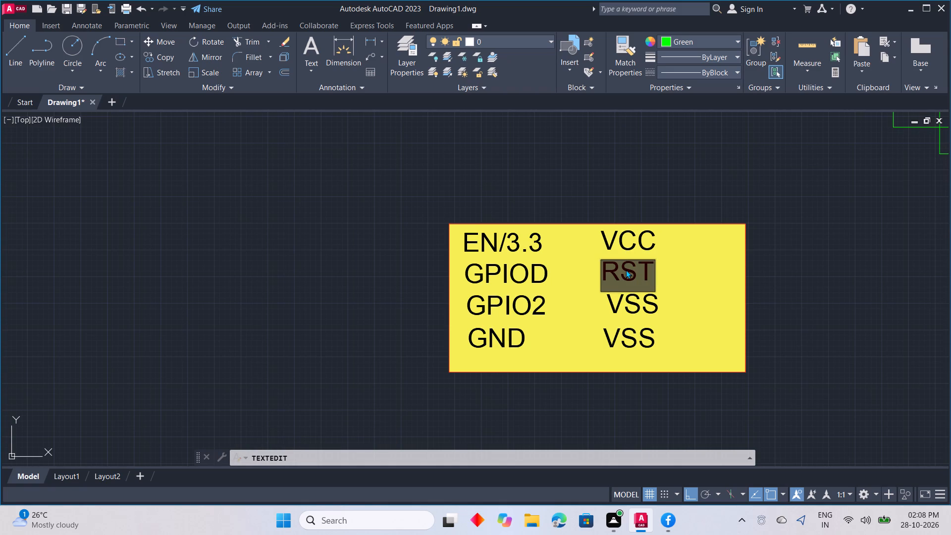
left_click(578, 238)
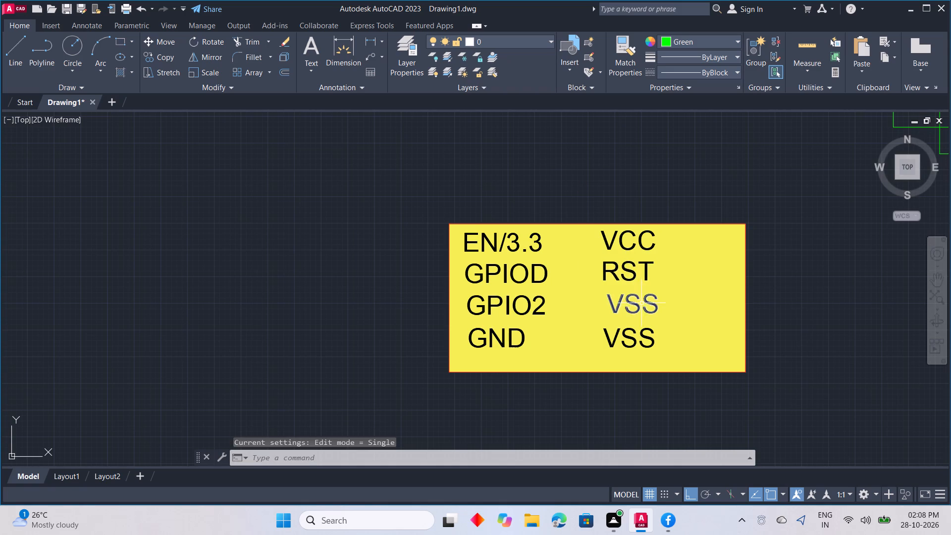
Change the third label in the block's right column to CH_PO.
double_click(639, 305)
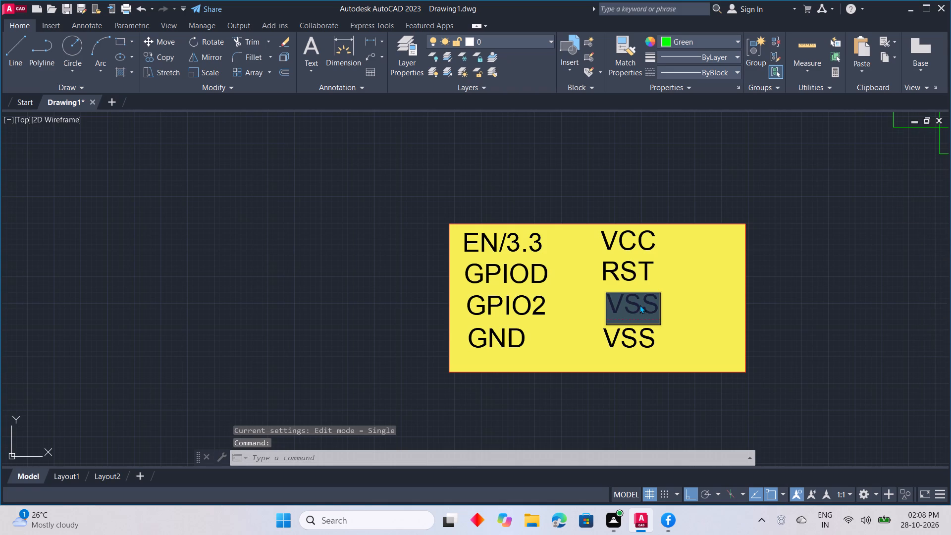
type("CH")
key("shift+underscore")
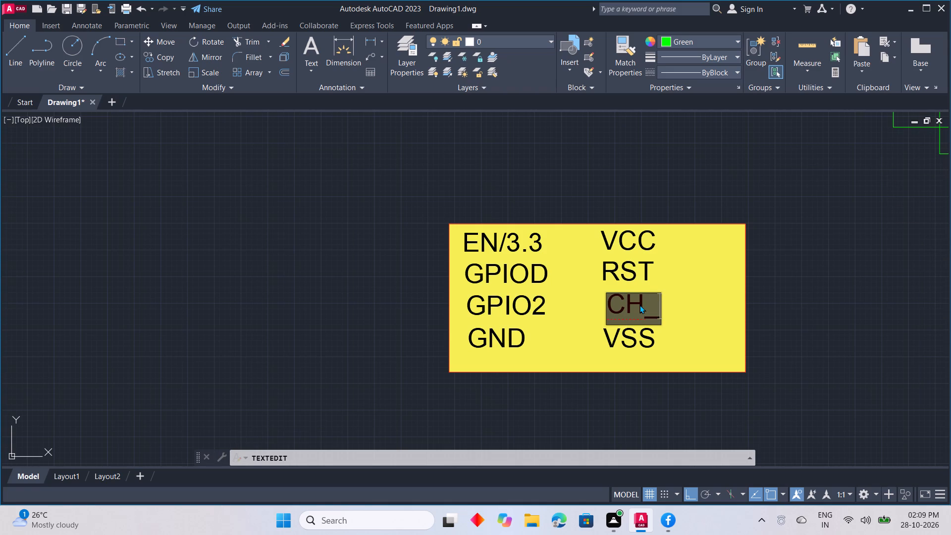
type("PO")
left_click(705, 343)
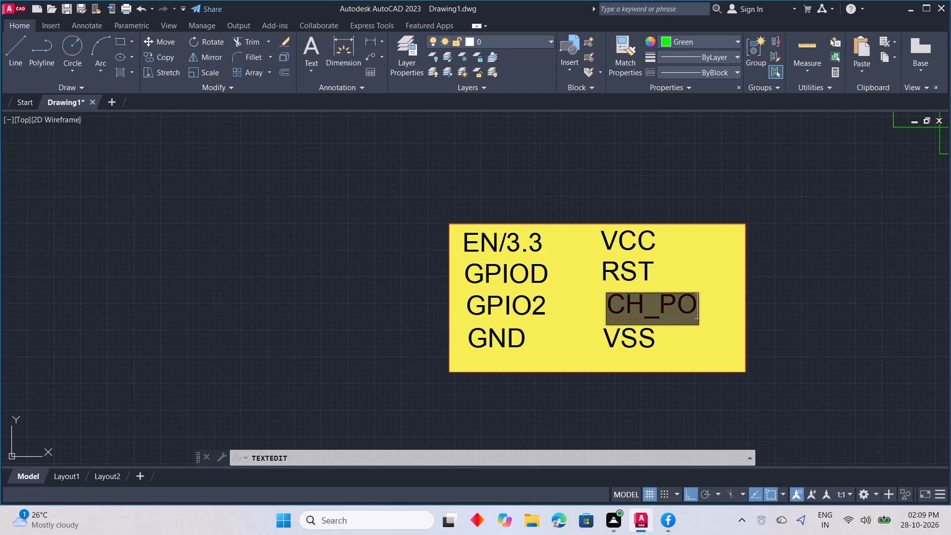
Change the fourth label in the block's right column to GPIO.
double_click(651, 339)
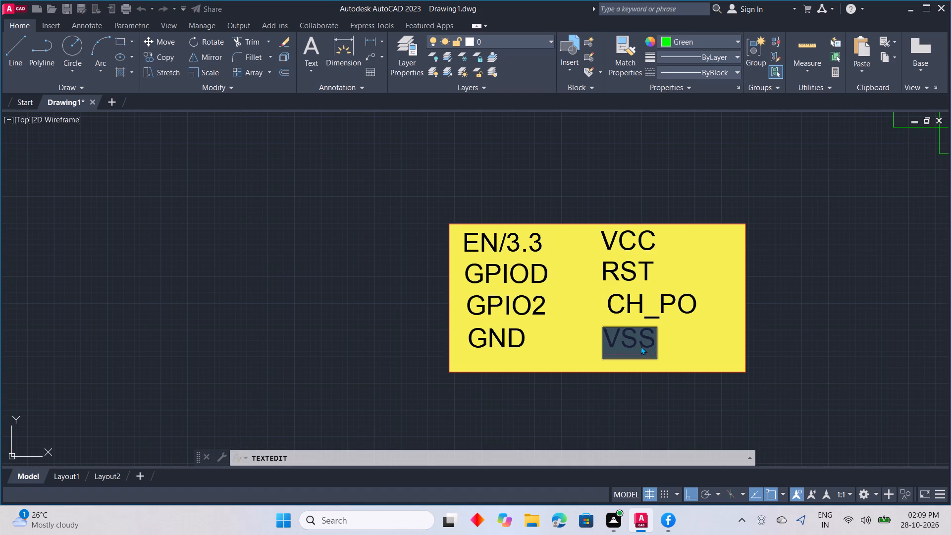
type("GPI")
key("o")
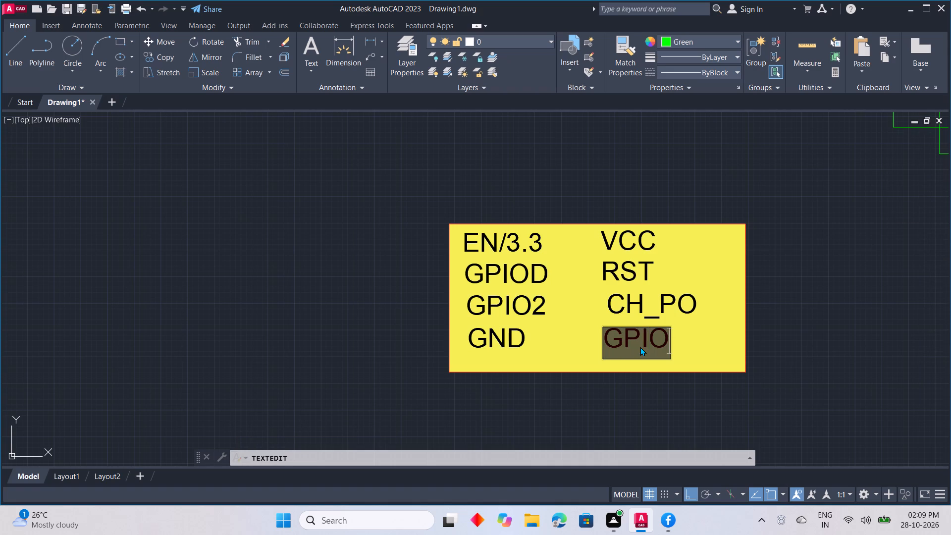
left_click(808, 376)
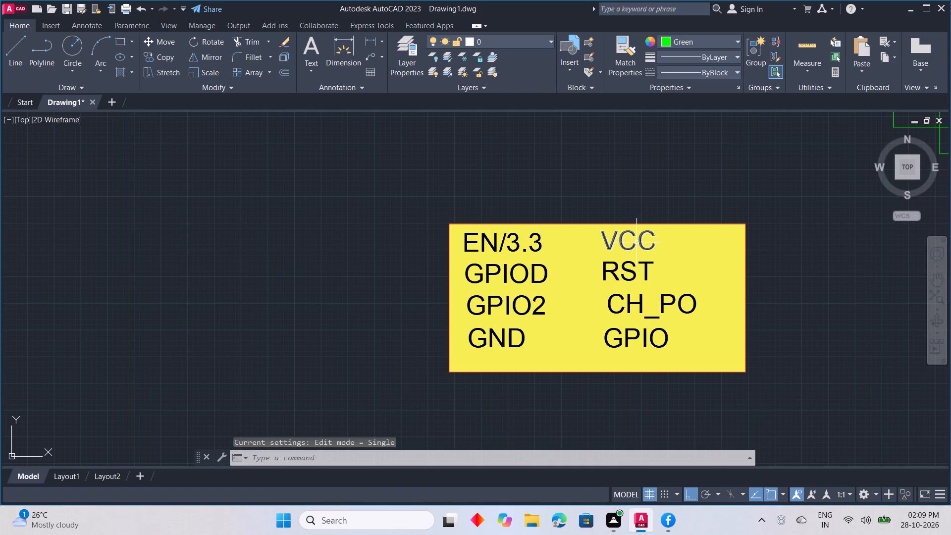
Shift the VCC, RST, CH_PO and GPIO labels left, one by one from top to bottom, closer to the left column.
left_click(634, 244)
left_click(602, 249)
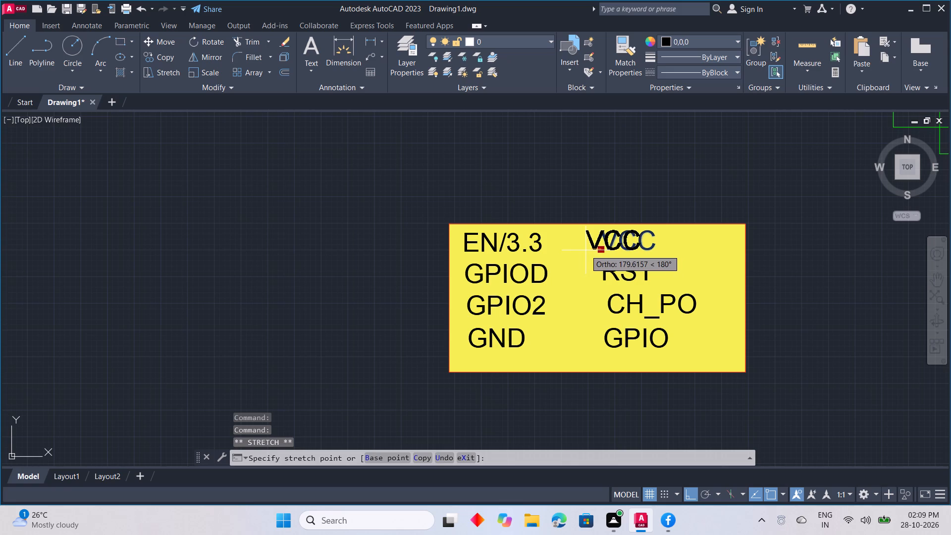
left_click(581, 250)
key("Escape")
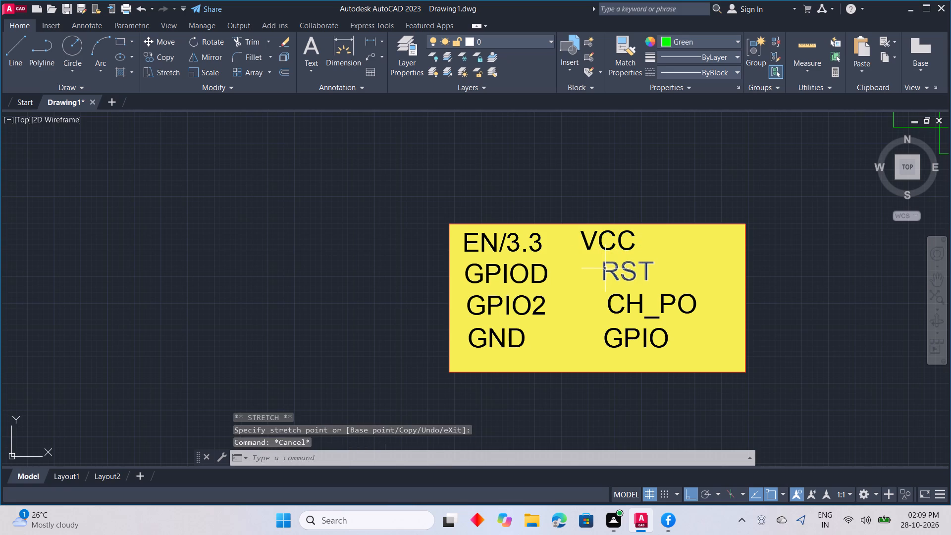
left_click(604, 270)
left_click(603, 279)
left_click(584, 282)
key("Escape")
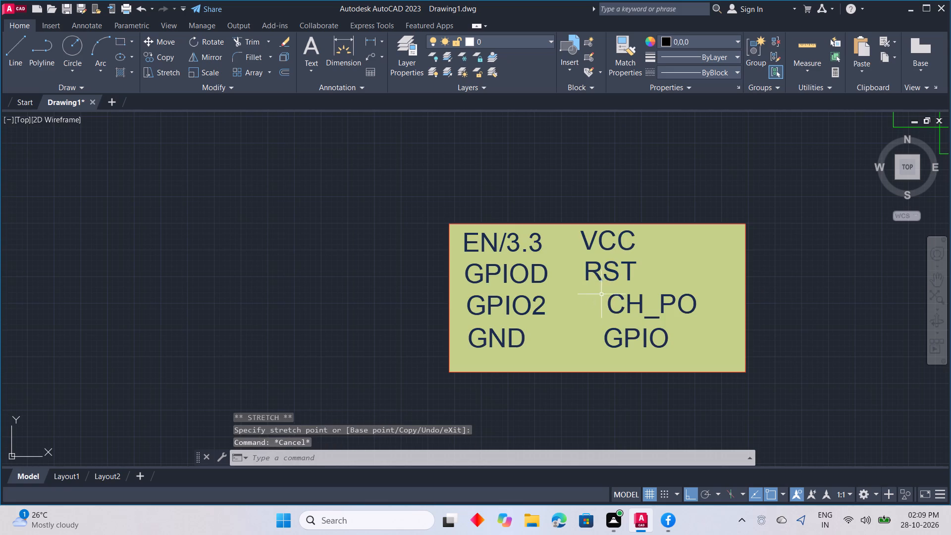
left_click(607, 304)
left_click(606, 314)
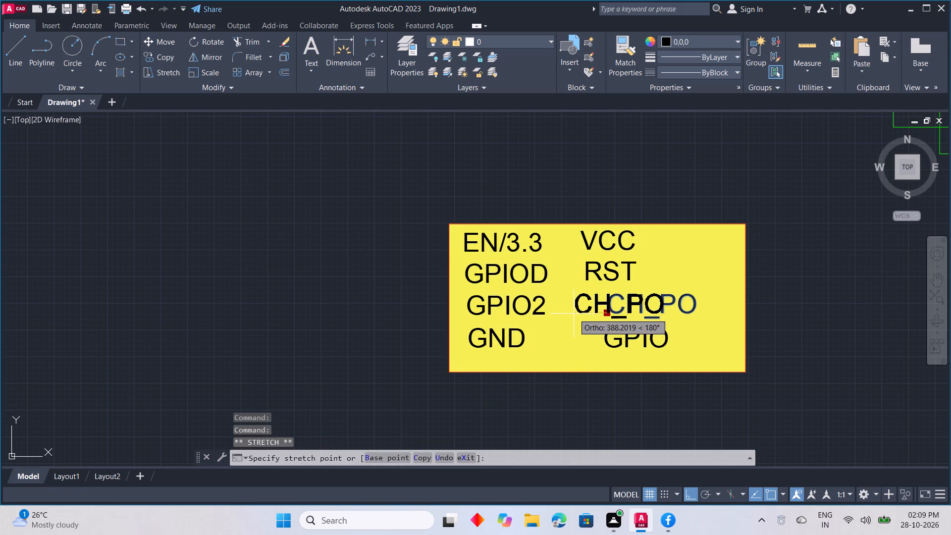
left_click(569, 312)
key("Escape")
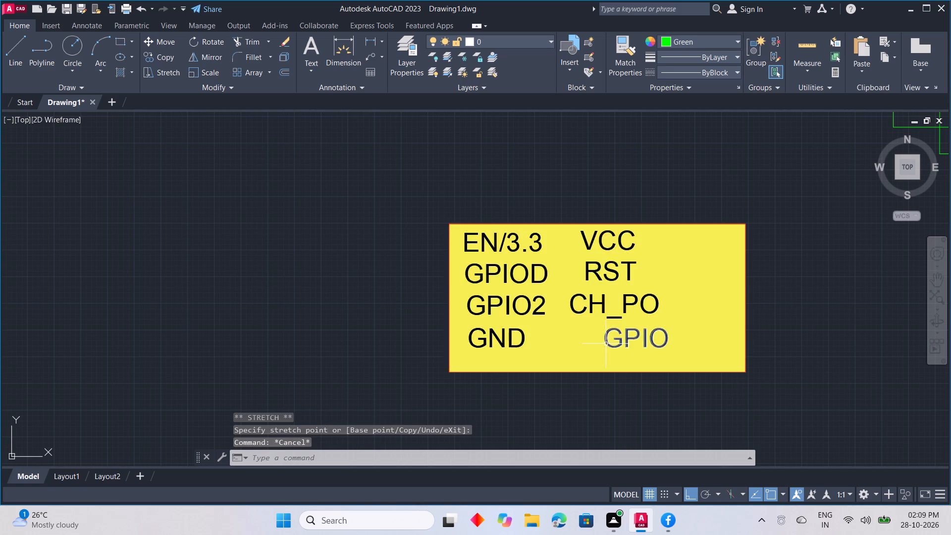
left_click(606, 343)
left_click(604, 346)
left_click(581, 343)
key("Escape")
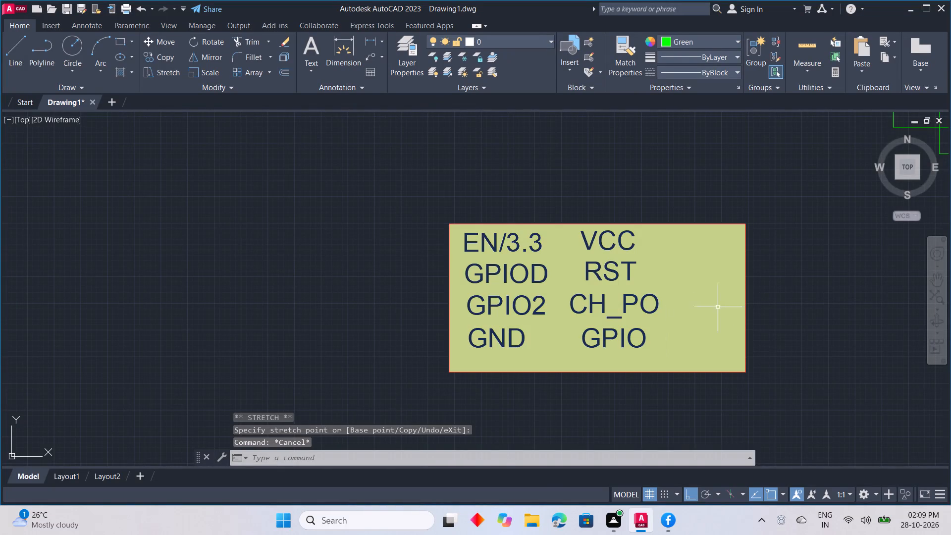
Narrow the yellow block by stretching its right edge inward about 800 units, close to the CH_PO label.
left_click(746, 292)
left_click(745, 297)
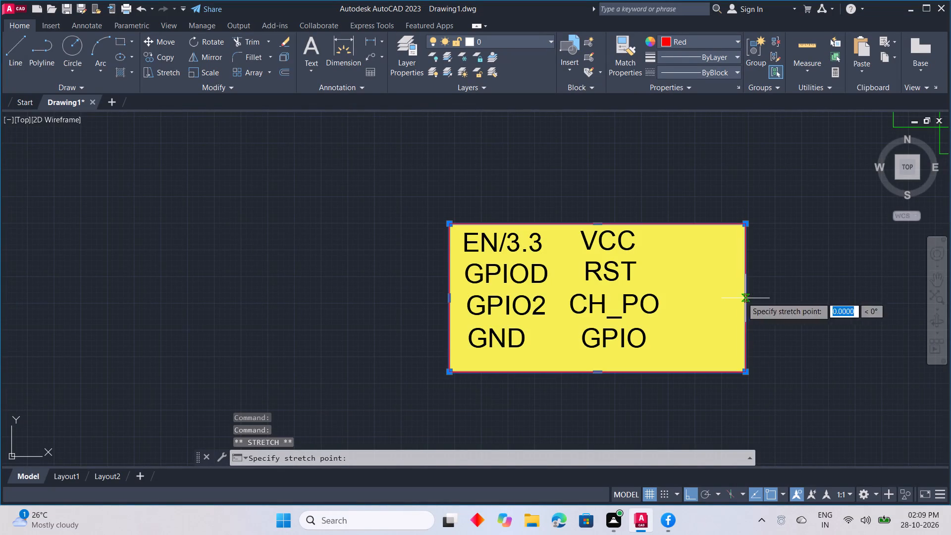
left_click(676, 304)
key("Escape")
Copy the Arduino's red D9 pin line to the new block's right edge four times, beside VCC, RST, CH_PO and GPIO.
scroll(714, 300, "down", 3)
middle_click_drag(730, 299, 676, 317)
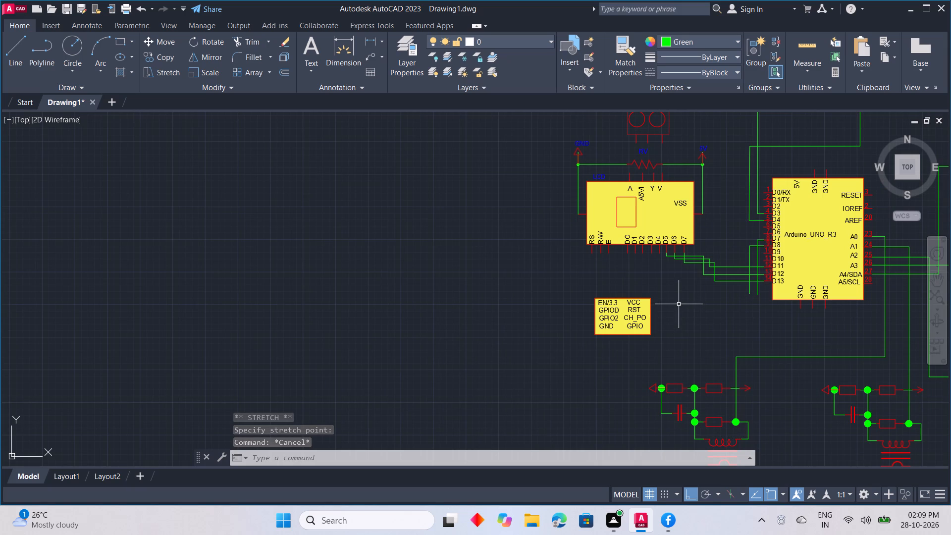
scroll(657, 267, "up", 1)
scroll(657, 267, "down", 5)
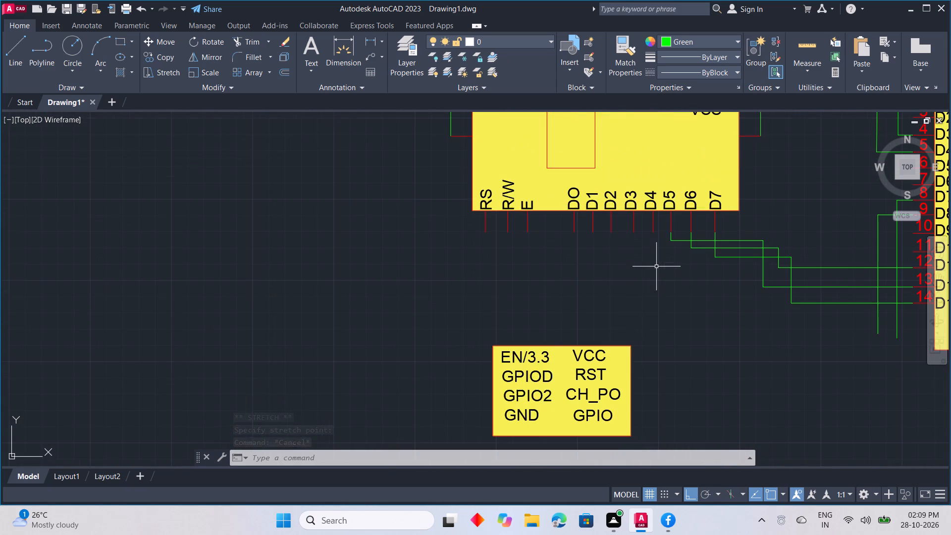
left_click(612, 225)
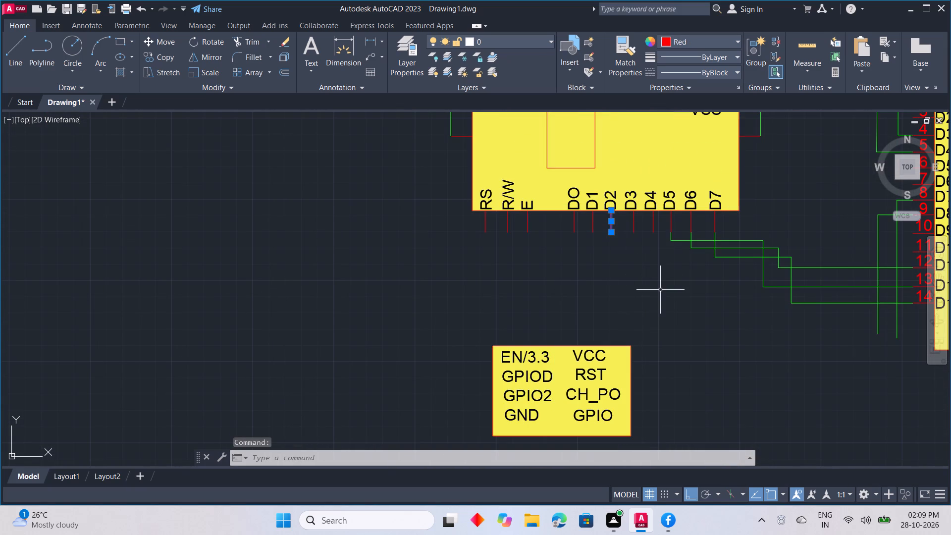
key("Escape")
middle_click_drag(743, 311, 608, 313)
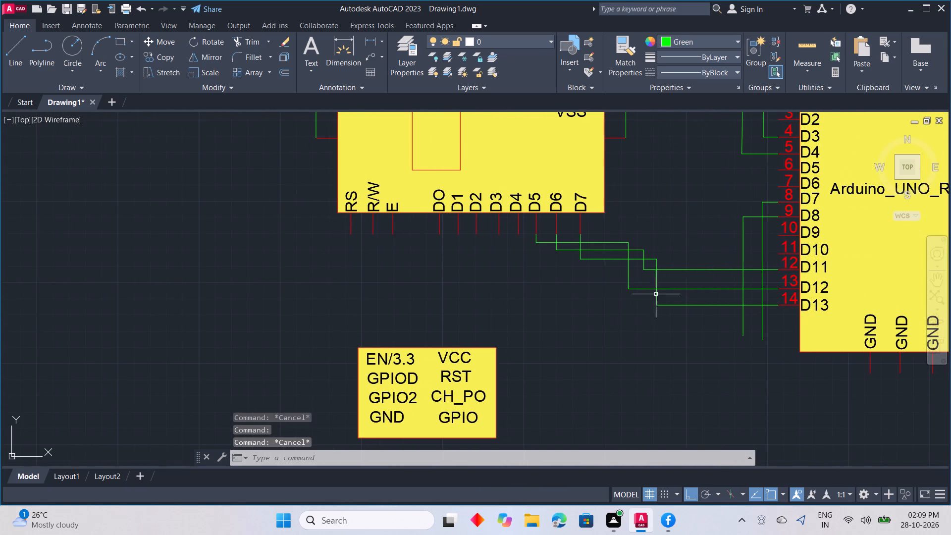
left_click(785, 235)
right_click(778, 278)
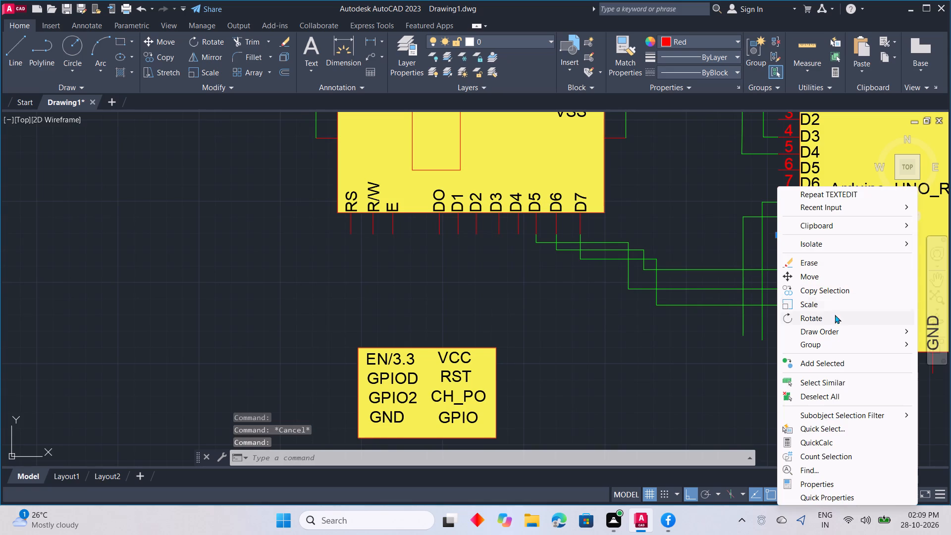
left_click(830, 290)
left_click(784, 234)
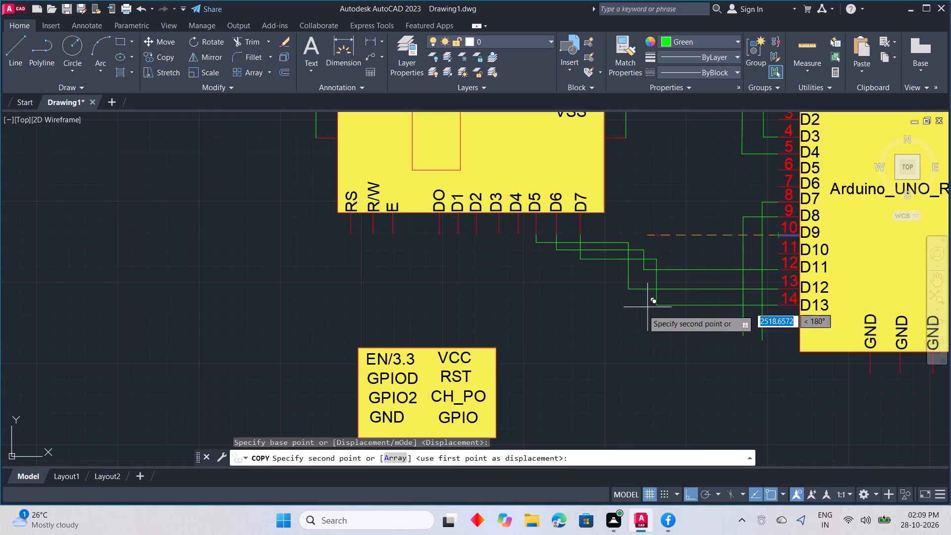
left_click(691, 491)
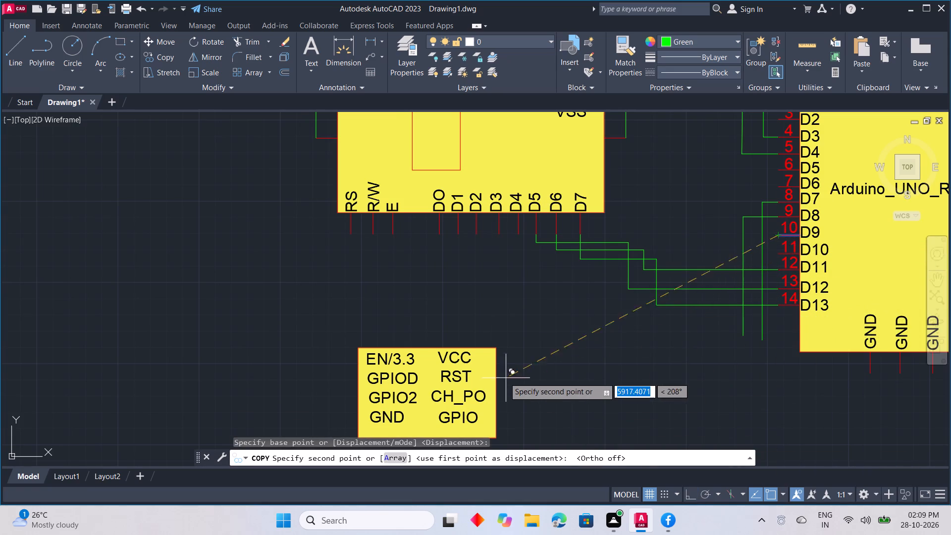
scroll(500, 358, "up", 2)
left_click(491, 354)
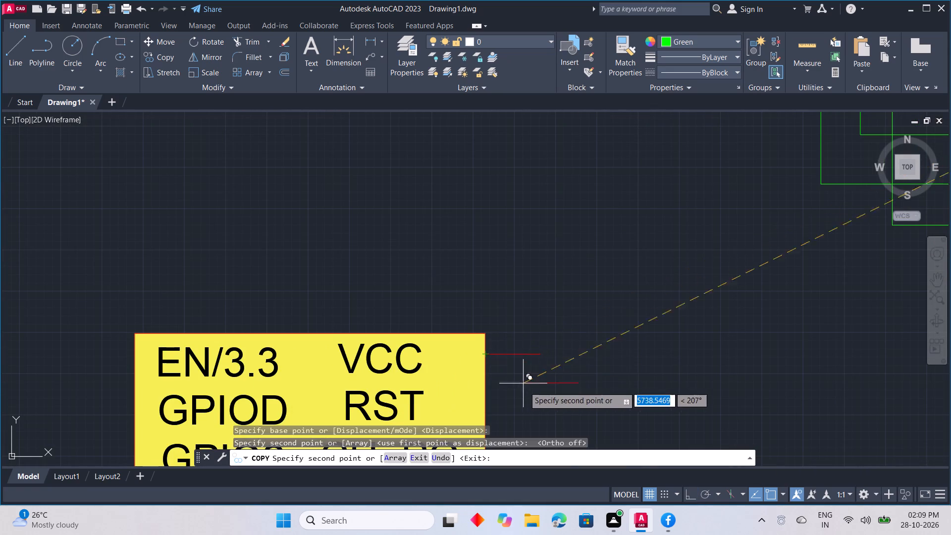
middle_click_drag(520, 399, 544, 331)
left_click(514, 346)
middle_click_drag(549, 372, 550, 372)
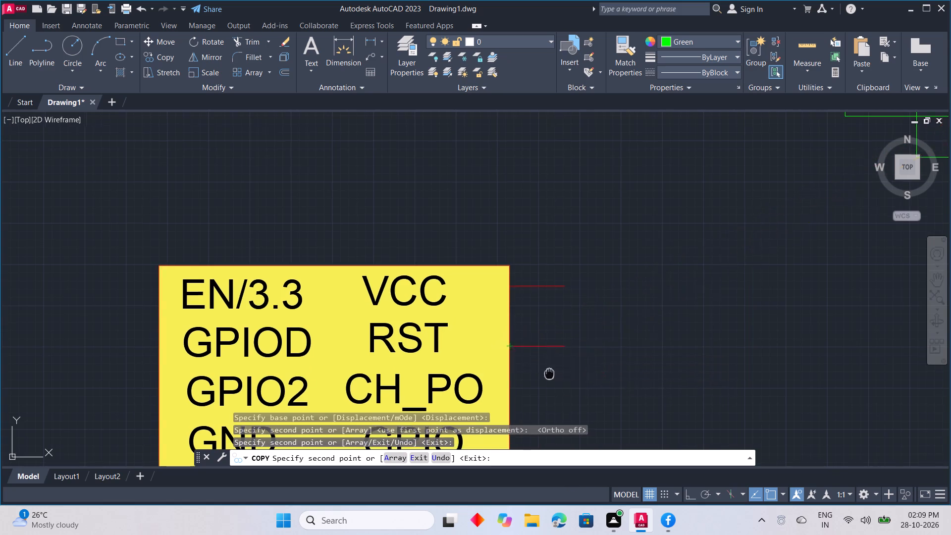
middle_click_drag(550, 372, 561, 275)
left_click(525, 305)
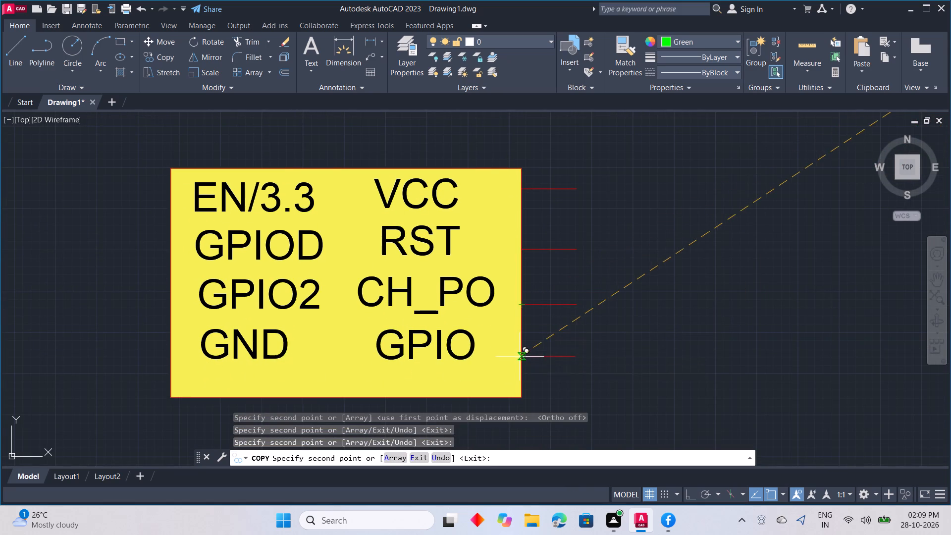
left_click(520, 357)
scroll(571, 339, "down", 2)
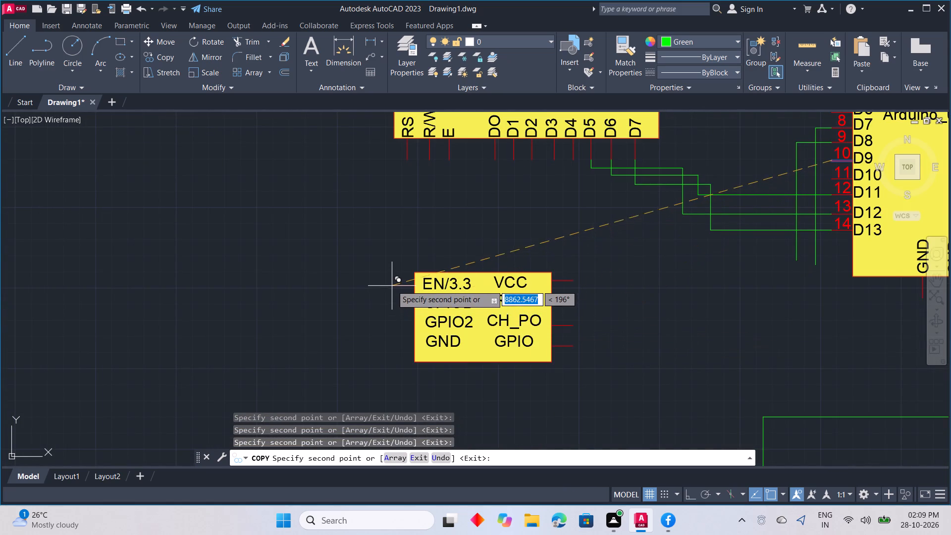
scroll(391, 283, "up", 1)
key("Escape")
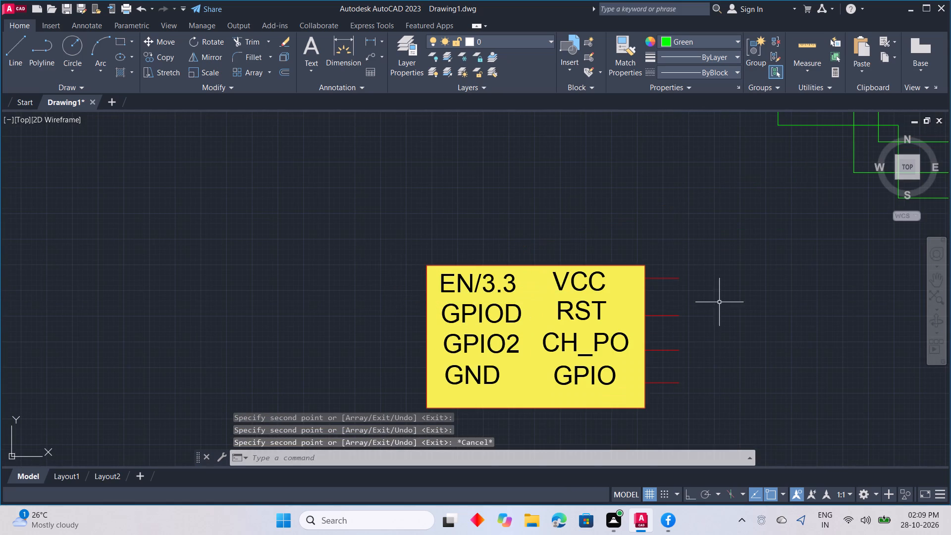
Copy the red VCC pin line to the yellow block's left edge four times, beside EN/3.3, GPIOD, GPIO2 and GND.
left_click(679, 279)
right_click(720, 296)
left_click(748, 290)
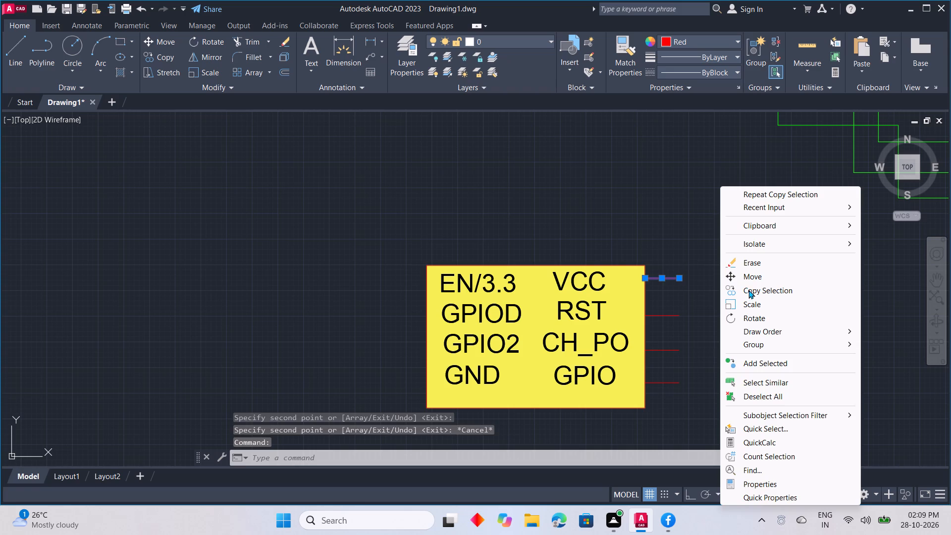
left_click(682, 278)
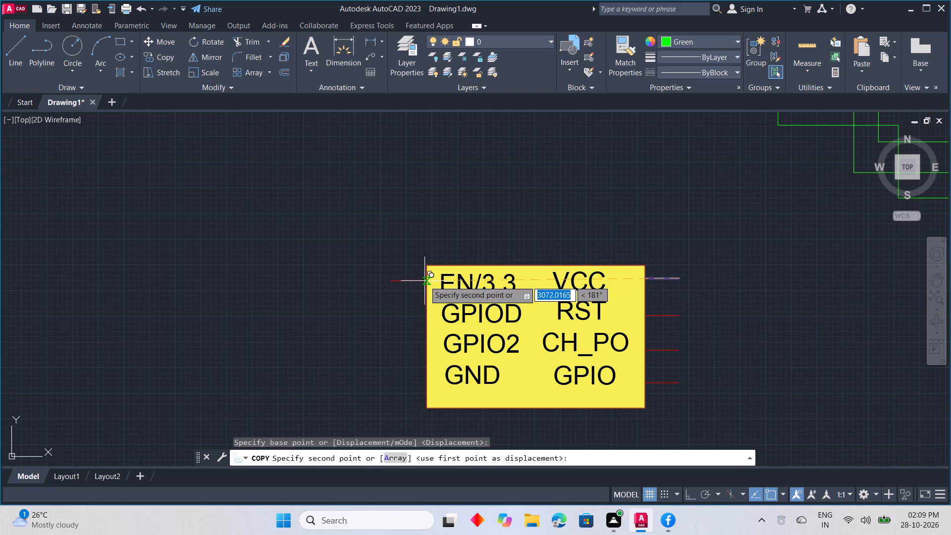
left_click(424, 292)
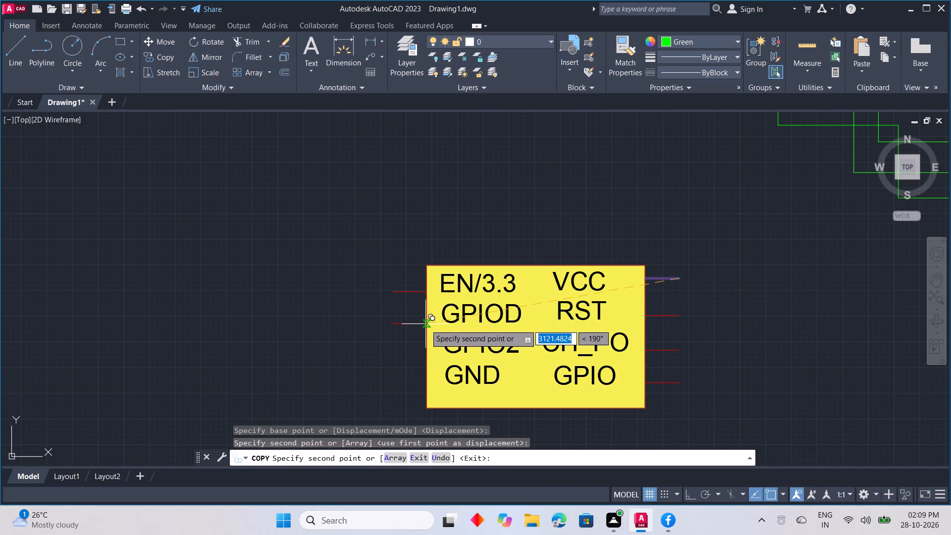
left_click(425, 325)
left_click(424, 358)
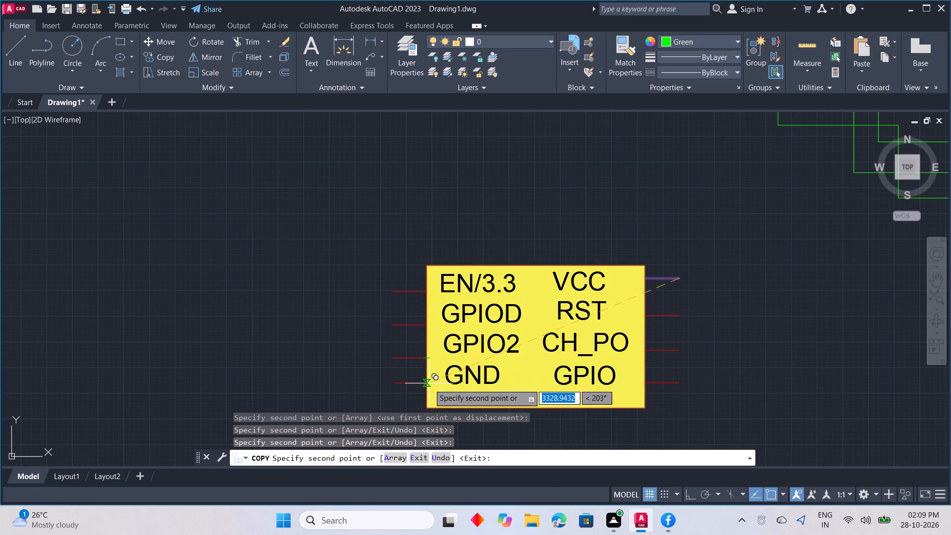
left_click(428, 389)
key("Escape")
Copy the red pin number 2 beside the Arduino's IOREF label to just above the new block's VCC pin line.
scroll(806, 364, "down", 1)
middle_click_drag(803, 357, 654, 326)
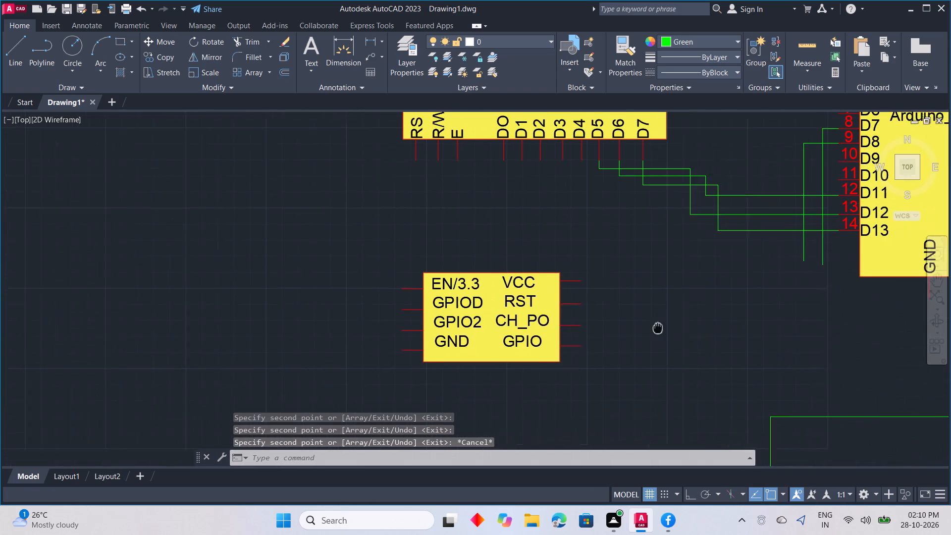
middle_click_drag(654, 326, 634, 326)
scroll(685, 267, "down", 1)
middle_click_drag(697, 271, 573, 286)
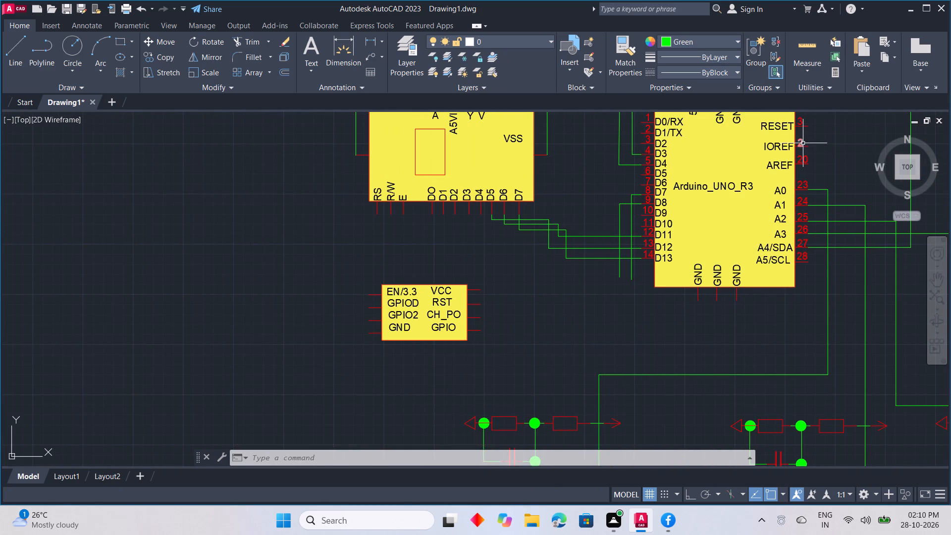
left_click(803, 142)
right_click(808, 143)
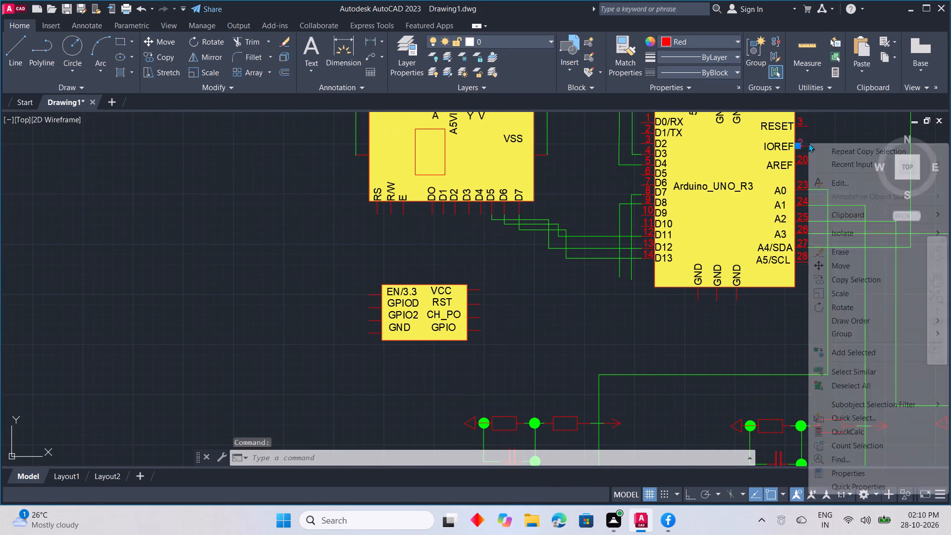
left_click_drag(857, 279, 856, 275)
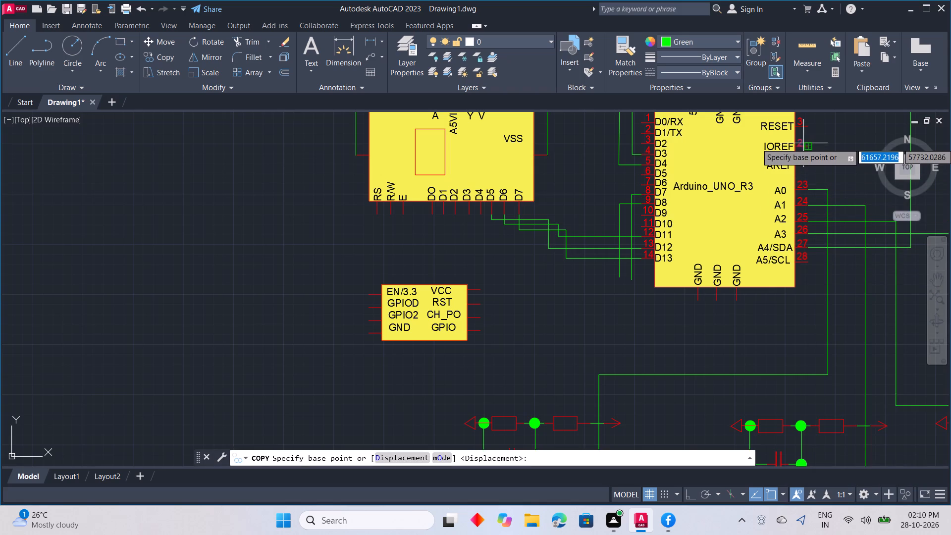
left_click(801, 141)
scroll(478, 284, "up", 2)
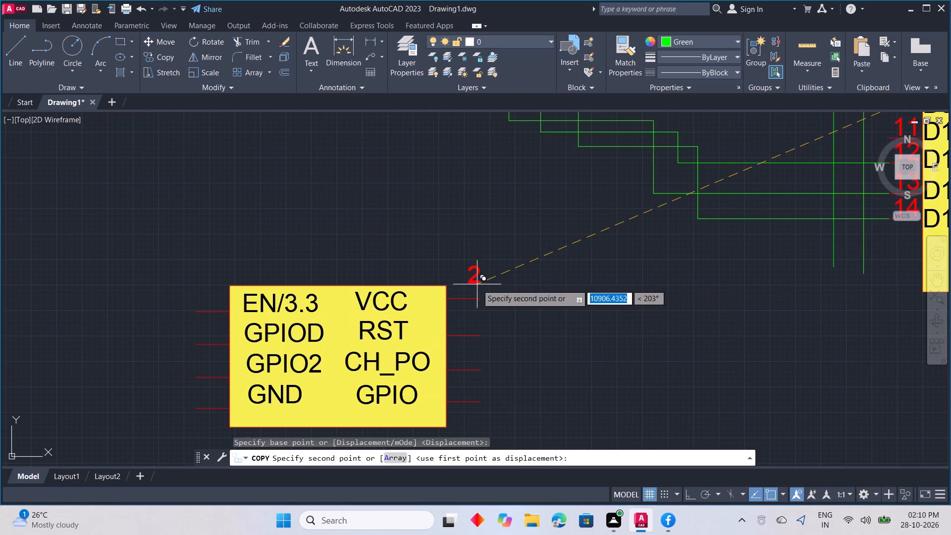
scroll(466, 292, "up", 2)
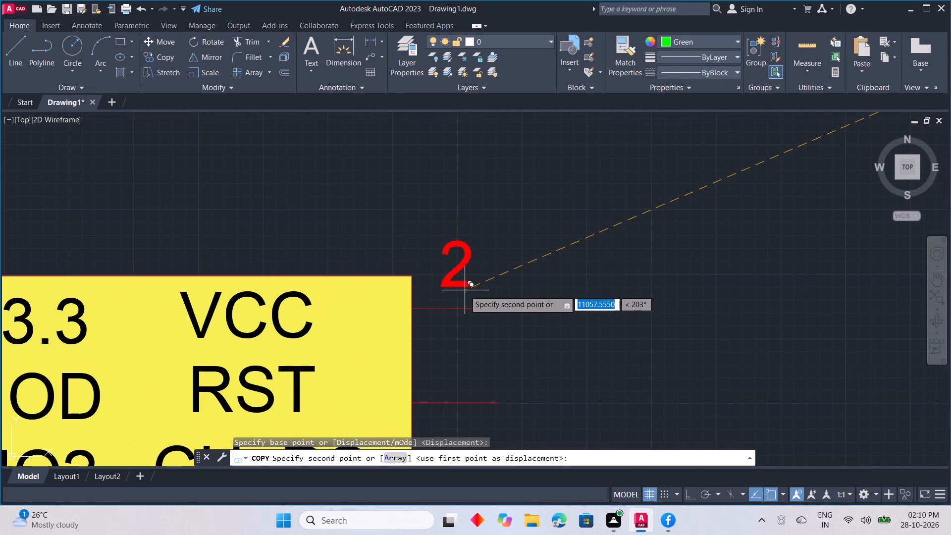
left_click(467, 298)
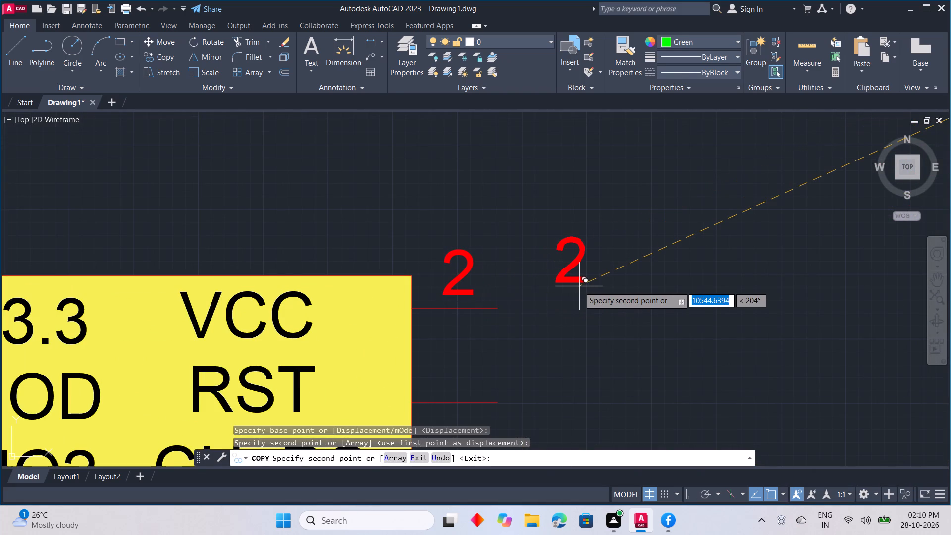
key("Escape")
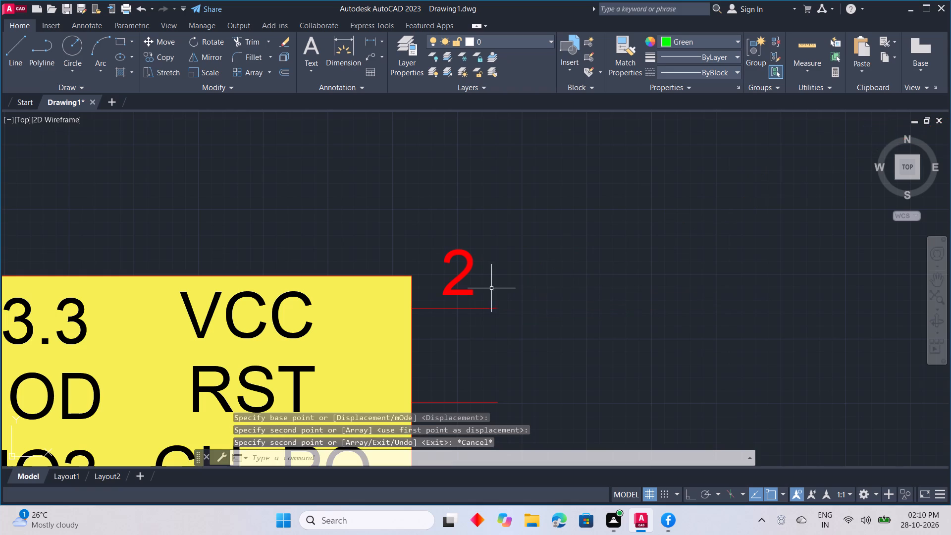
Copy the red number 2 above the VCC pin line to just above the EN/3.3 pin line.
scroll(489, 282, "down", 3)
middle_click_drag(500, 274, 547, 256)
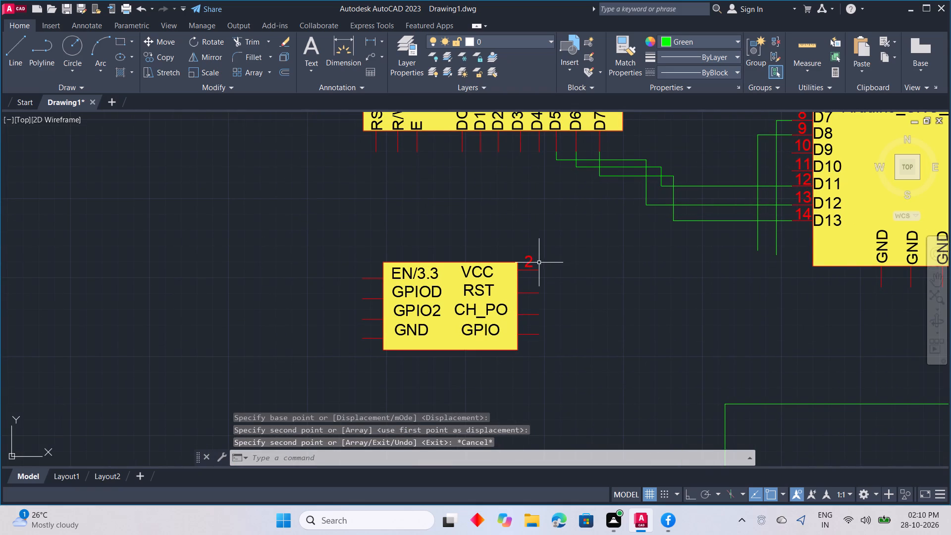
left_click(532, 260)
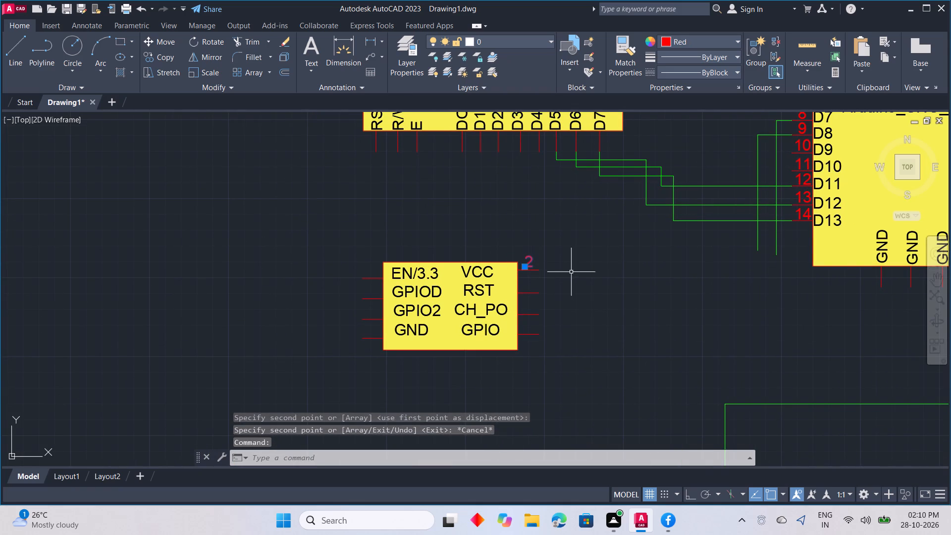
right_click(574, 273)
left_click(606, 289)
left_click(530, 261)
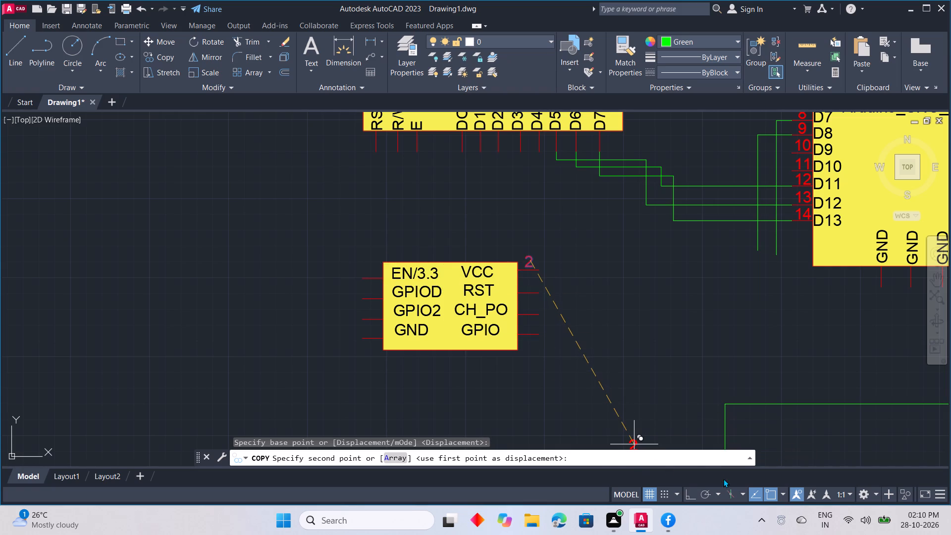
left_click(684, 490)
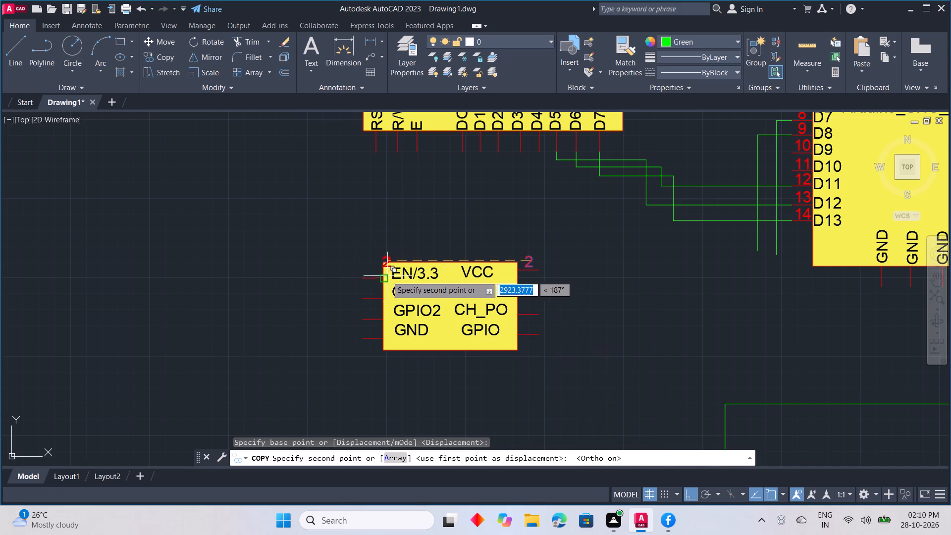
scroll(374, 273, "up", 2)
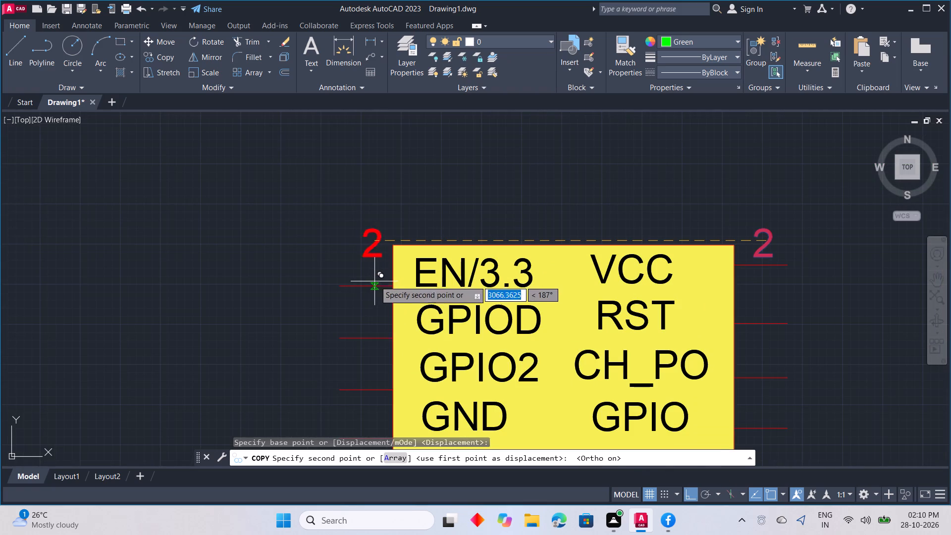
left_click(689, 489)
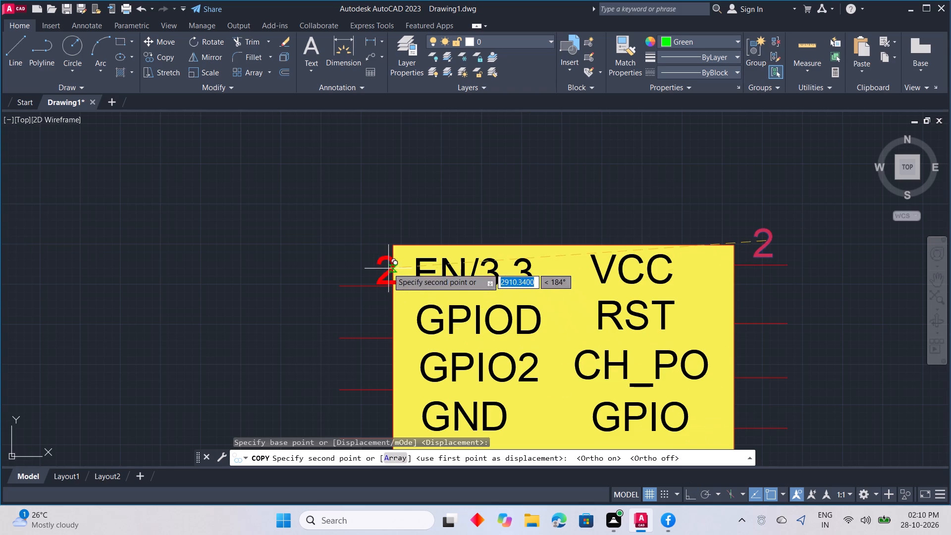
left_click(370, 259)
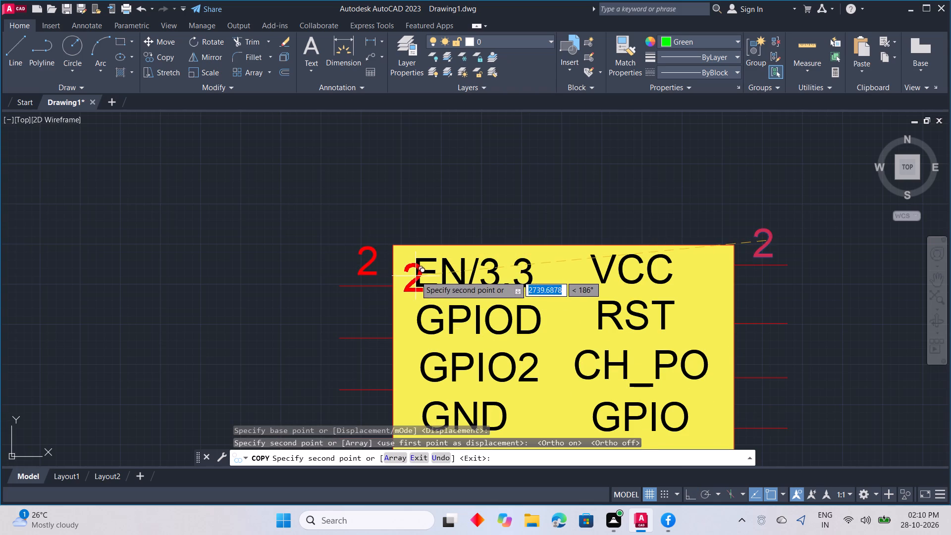
key("Escape")
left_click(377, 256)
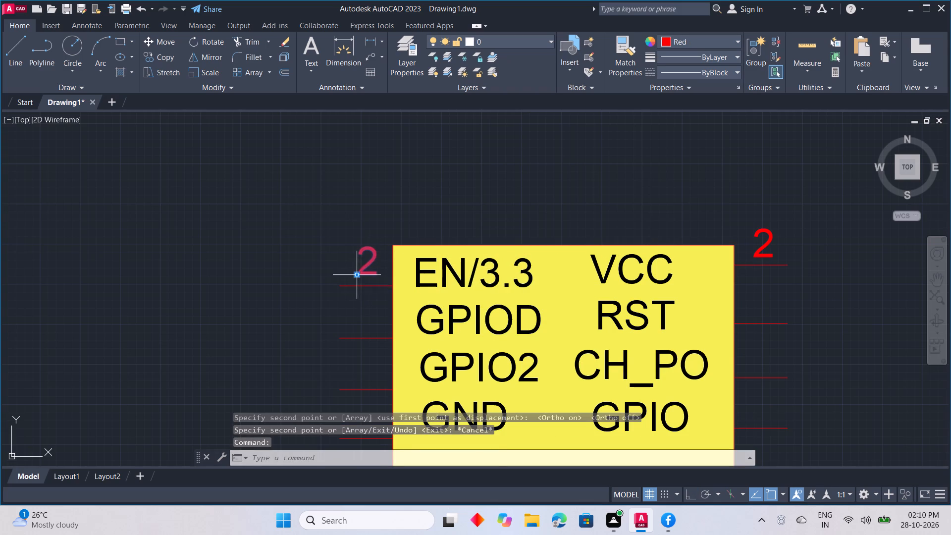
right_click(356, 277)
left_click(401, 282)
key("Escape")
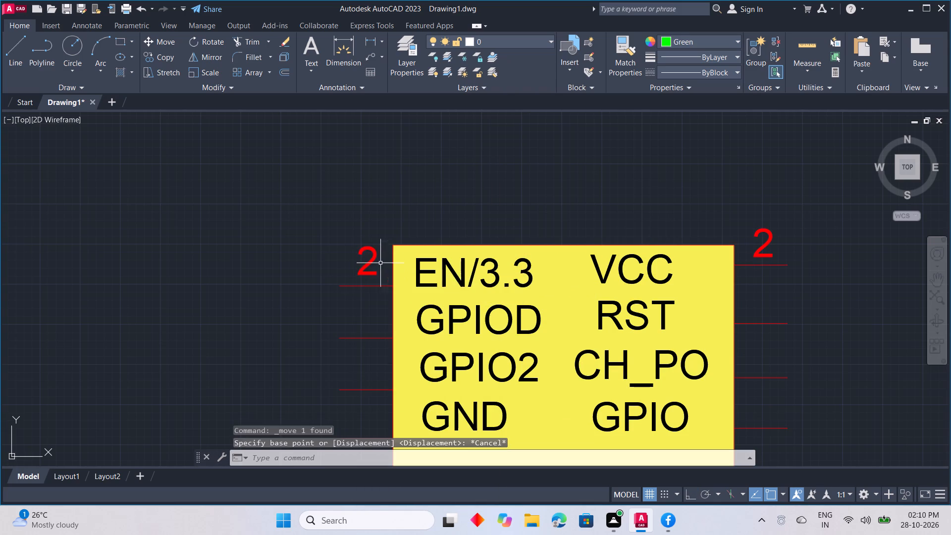
Copy the number 2 above the EN/3.3 pin line down to the GPIOD, GPIO2 and GND pin lines.
left_click(375, 254)
right_click(377, 265)
left_click(406, 286)
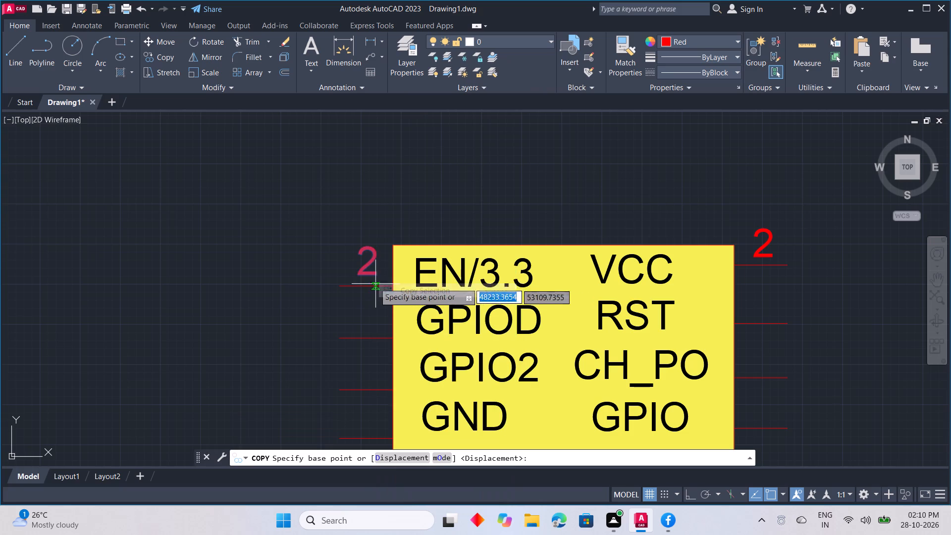
left_click(358, 274)
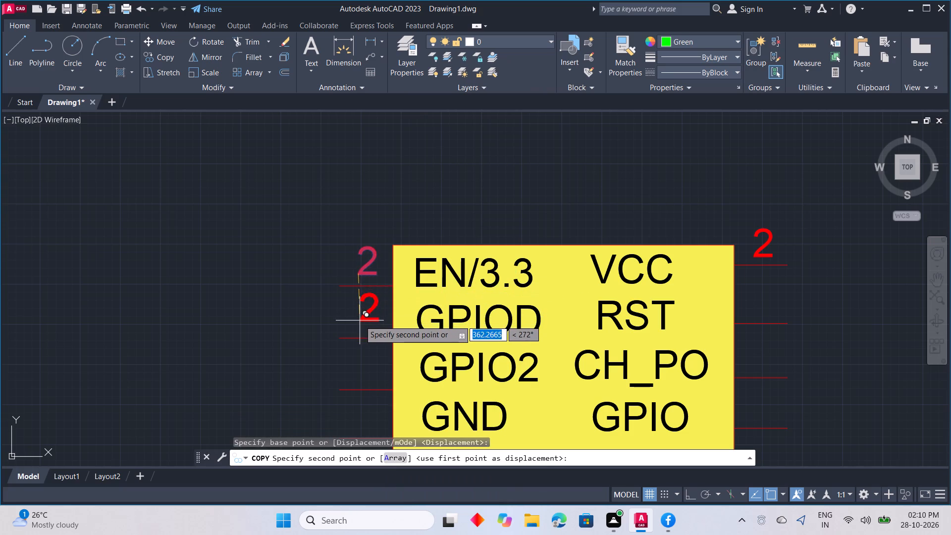
left_click(358, 329)
middle_click_drag(358, 375, 405, 283)
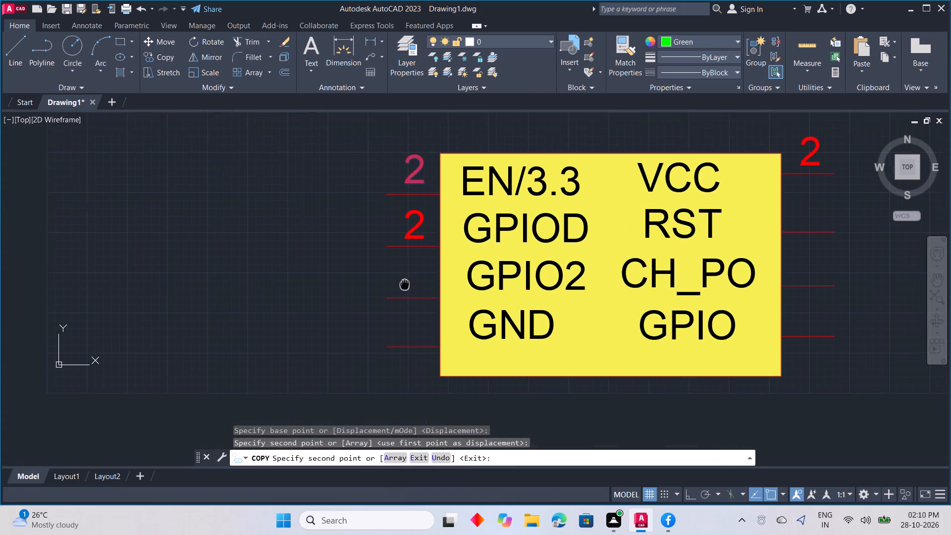
middle_click_drag(405, 283, 409, 275)
left_click(410, 282)
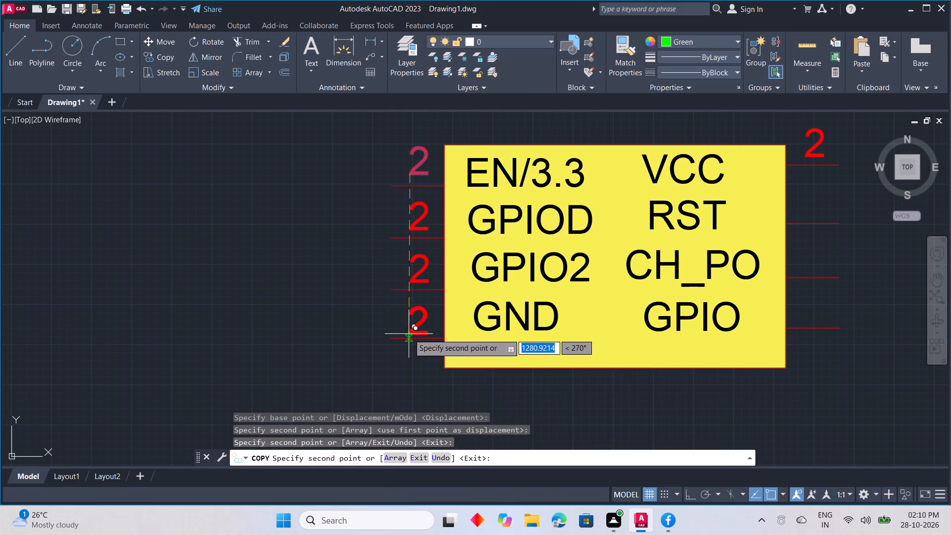
left_click(410, 331)
key("Escape")
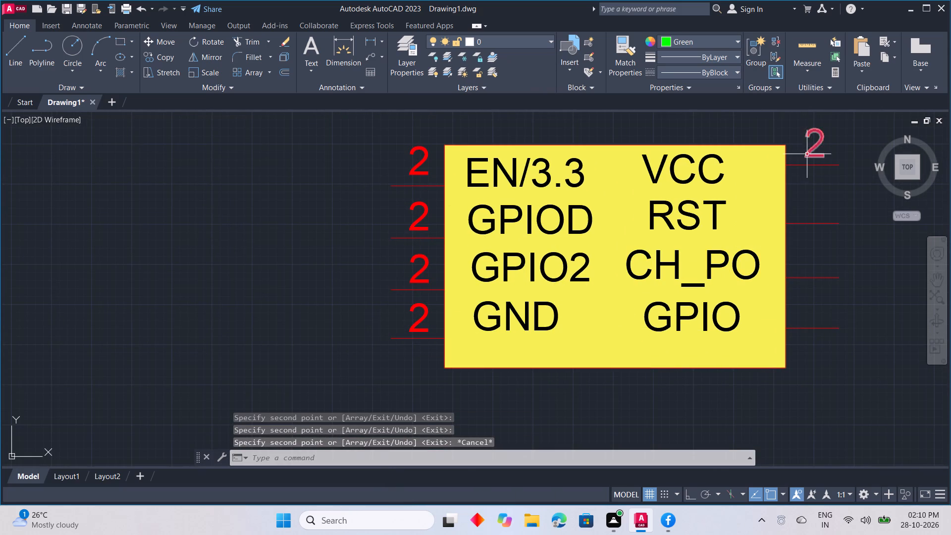
Copy the number 2 above the VCC pin line down to the RST, CH_PO and GPIO pin lines.
left_click(808, 153)
right_click(813, 190)
left_click(841, 289)
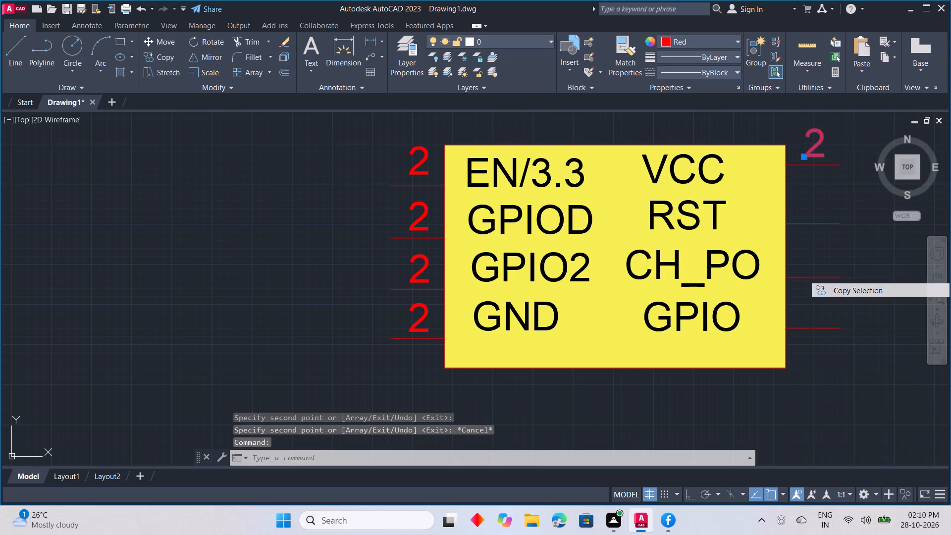
left_click(804, 158)
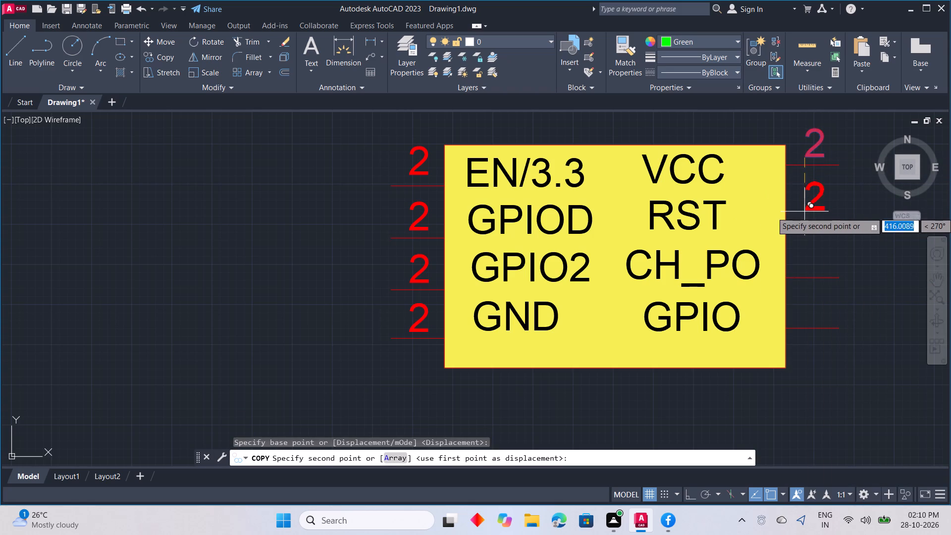
left_click(804, 213)
left_click(806, 263)
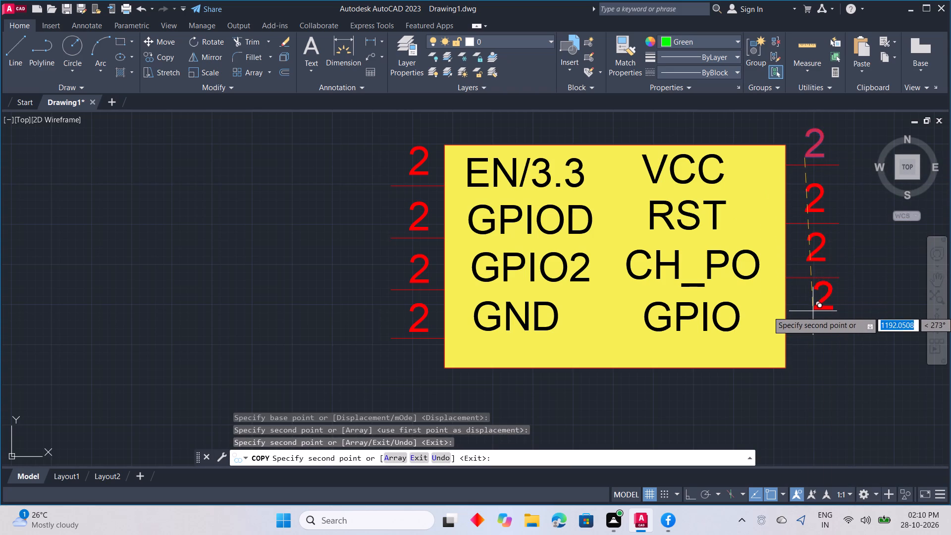
left_click(806, 318)
key("Escape")
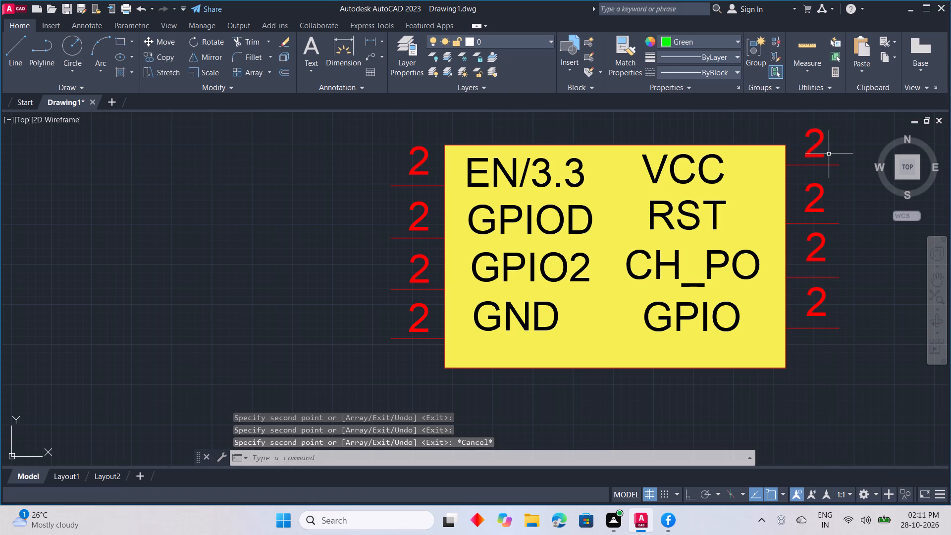
Change the red pin numbers at the new block's VCC, RST and CH_PO pins to 8, 7 and 6 respectively.
double_click(817, 148)
key("8")
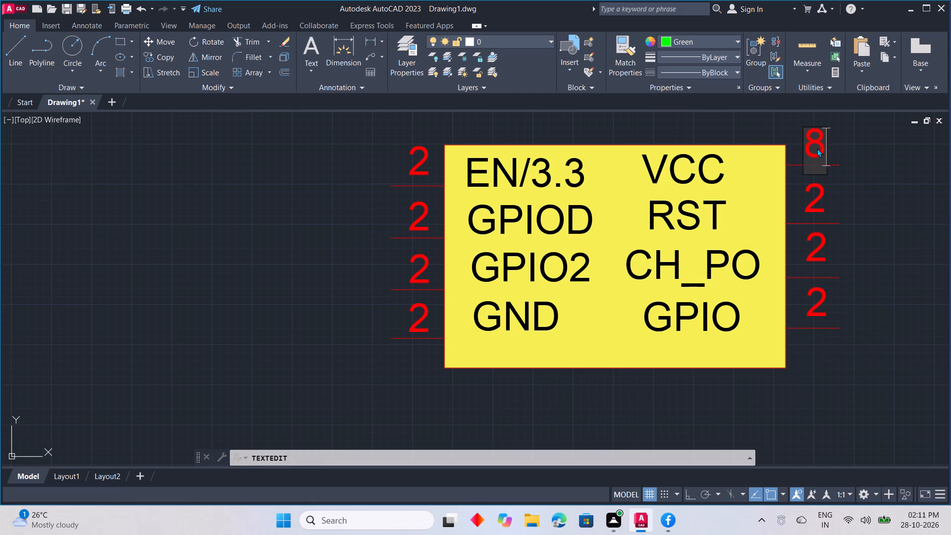
left_click(832, 205)
double_click(821, 196)
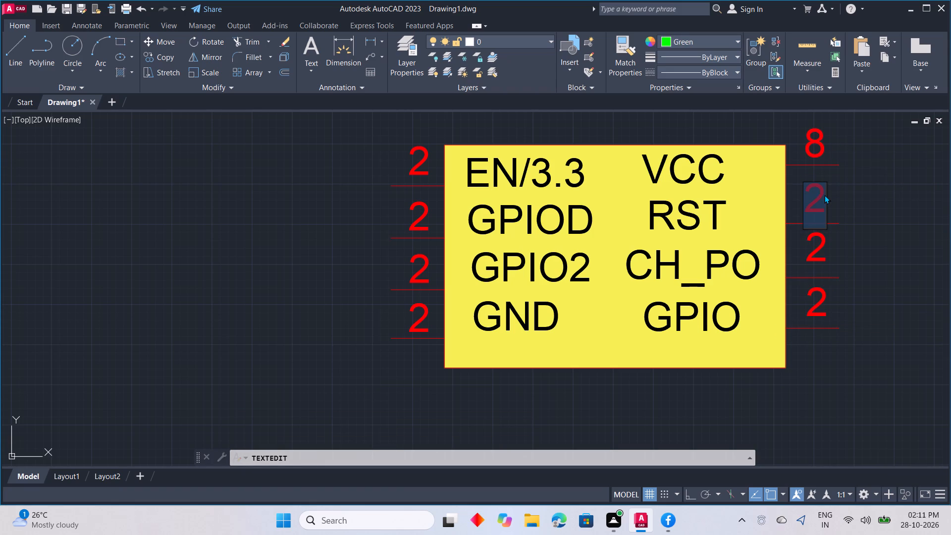
key("7")
left_click(844, 231)
double_click(826, 242)
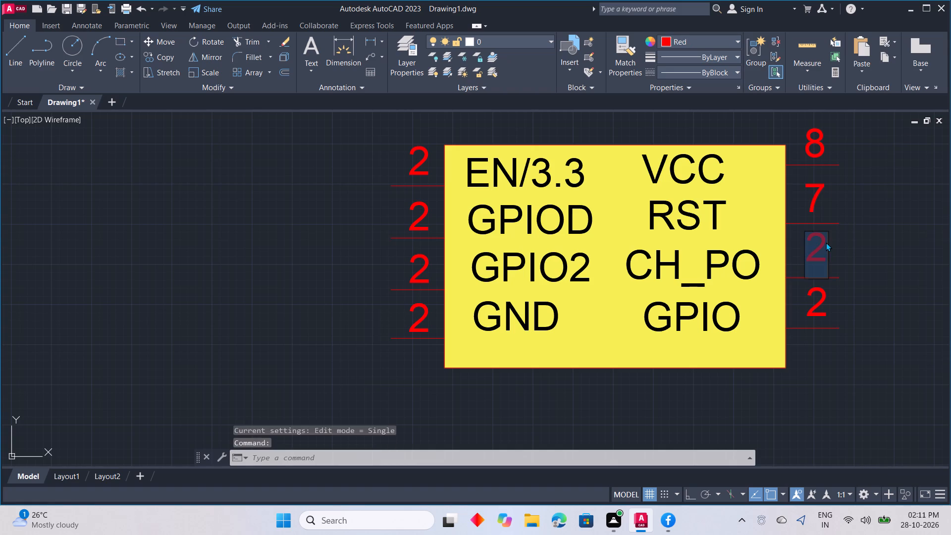
key("6")
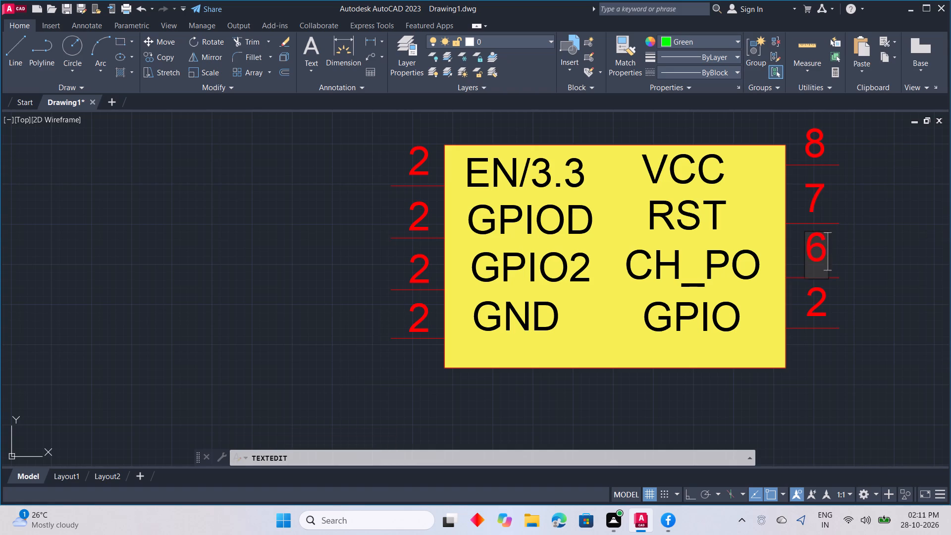
left_click(833, 260)
Change the red pin number at the new block's GPIO pin to 5.
double_click(819, 300)
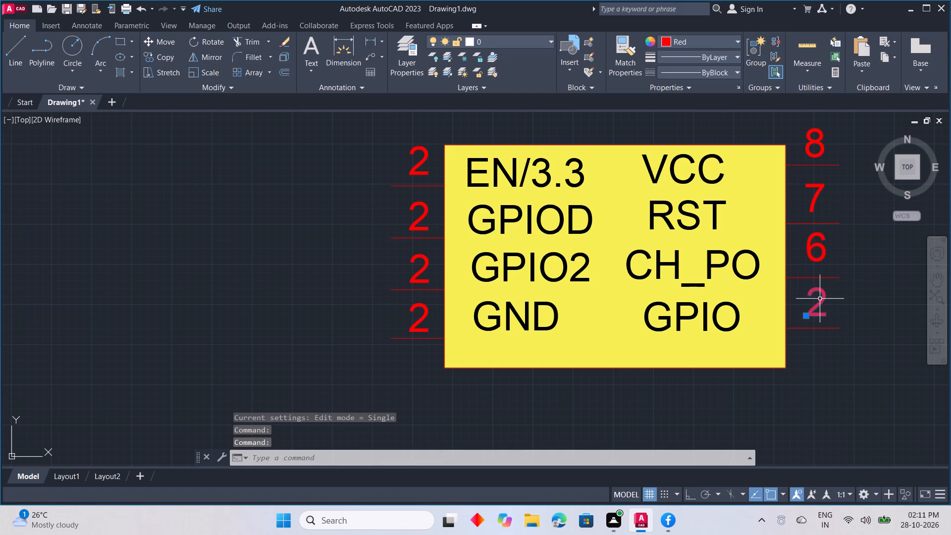
key("5")
left_click_drag(821, 354, 816, 353)
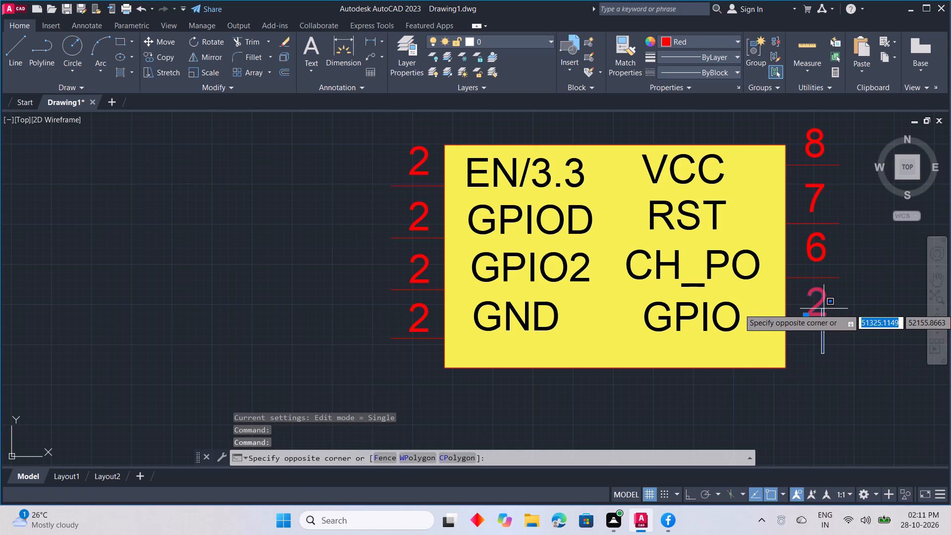
key("Escape")
key("BackSpace")
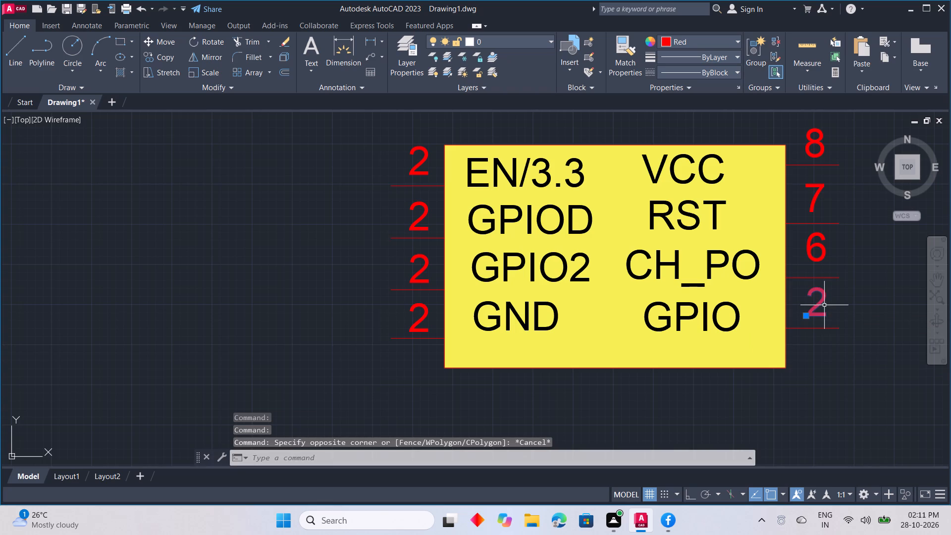
key("Escape")
key("Escape")
key("Escape")
key("Escape")
key("Escape")
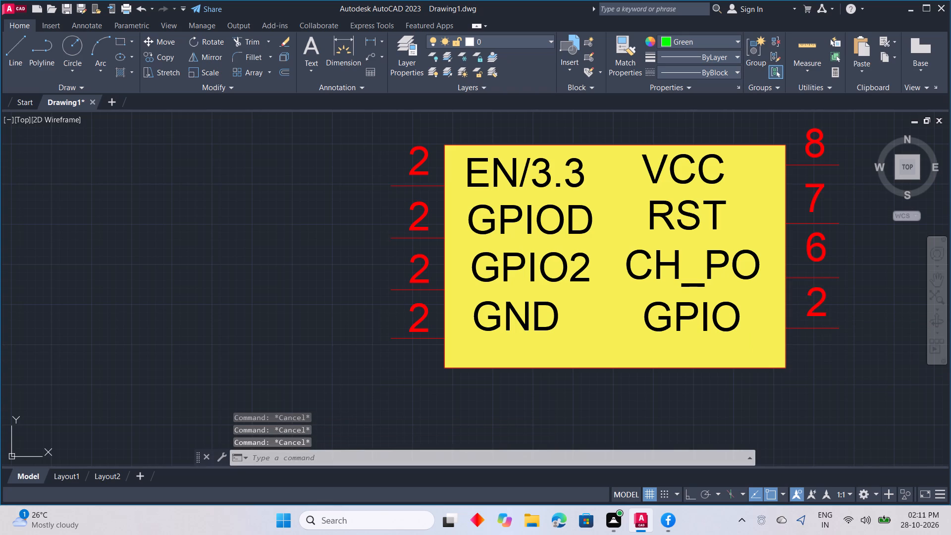
double_click(823, 299)
key("5")
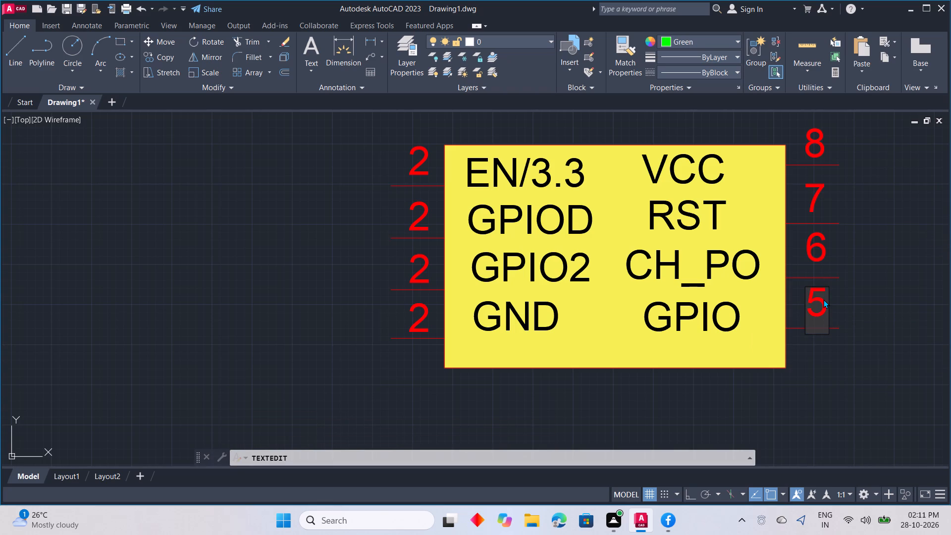
left_click_drag(819, 339, 782, 334)
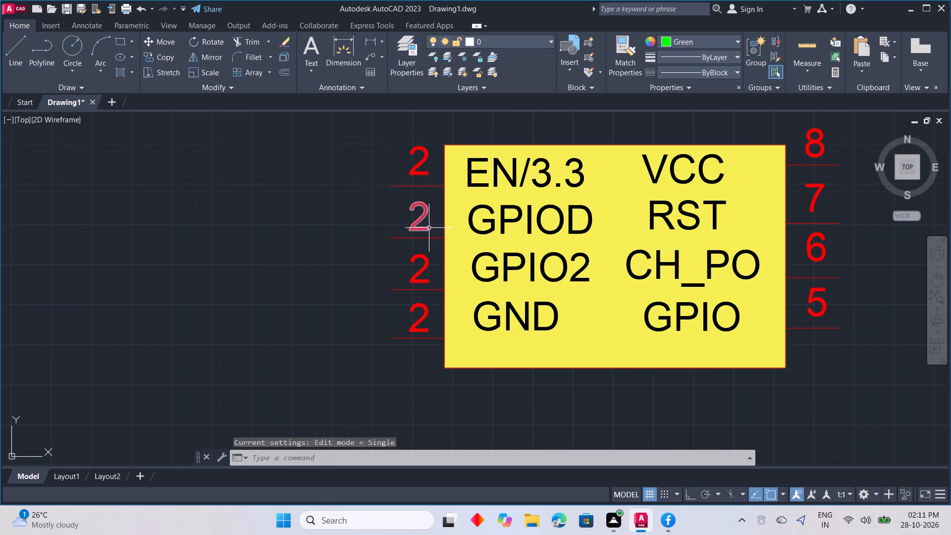
Number the new block's EN/3.3, GPIOD, GPIO2 and GND pins 1, 2, 3 and 4 by editing their red numbers.
double_click(424, 155)
key("1")
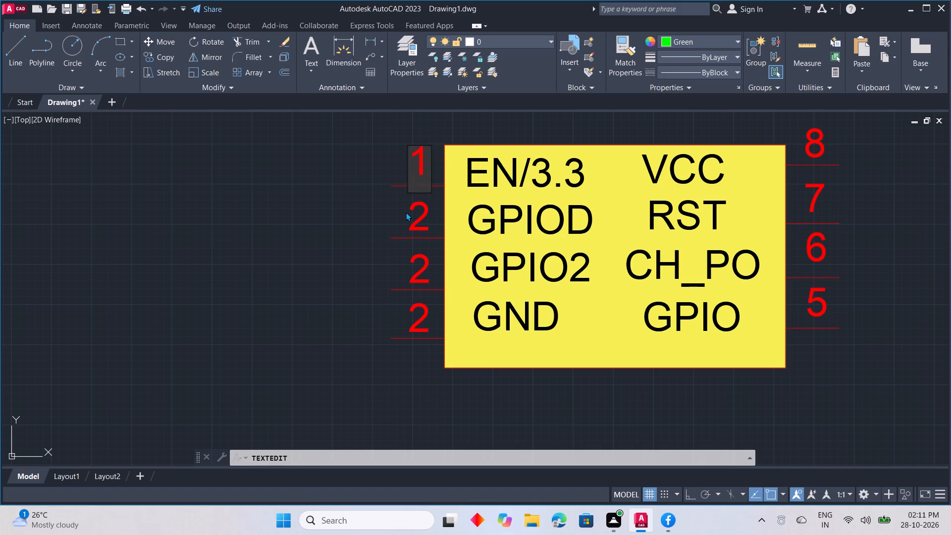
left_click(403, 213)
double_click(423, 208)
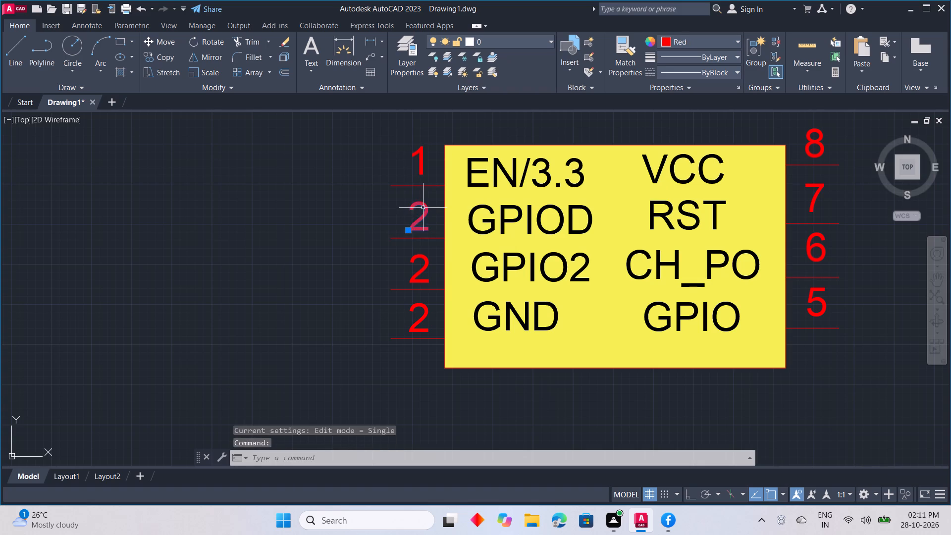
key("2")
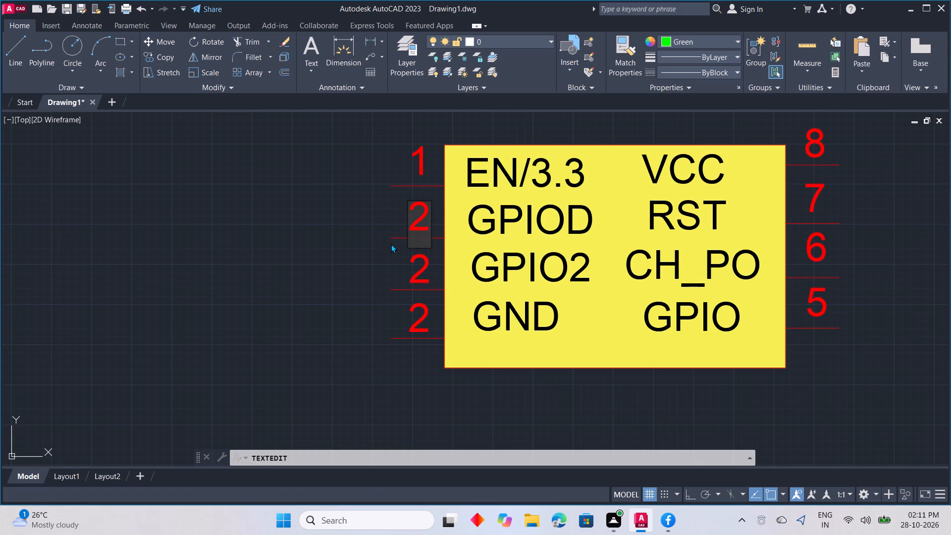
left_click(391, 244)
double_click(429, 262)
key("3")
left_click(385, 279)
double_click(410, 305)
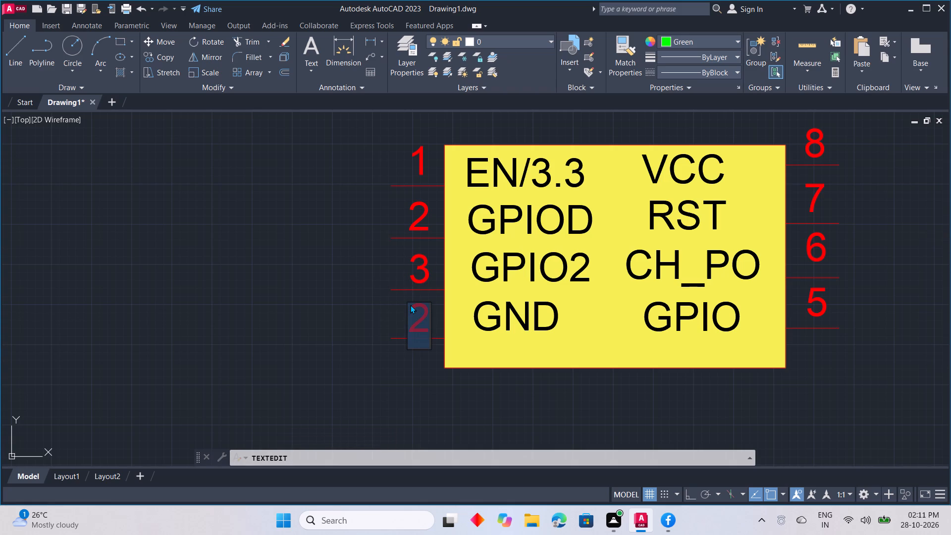
key("4")
left_click(374, 305)
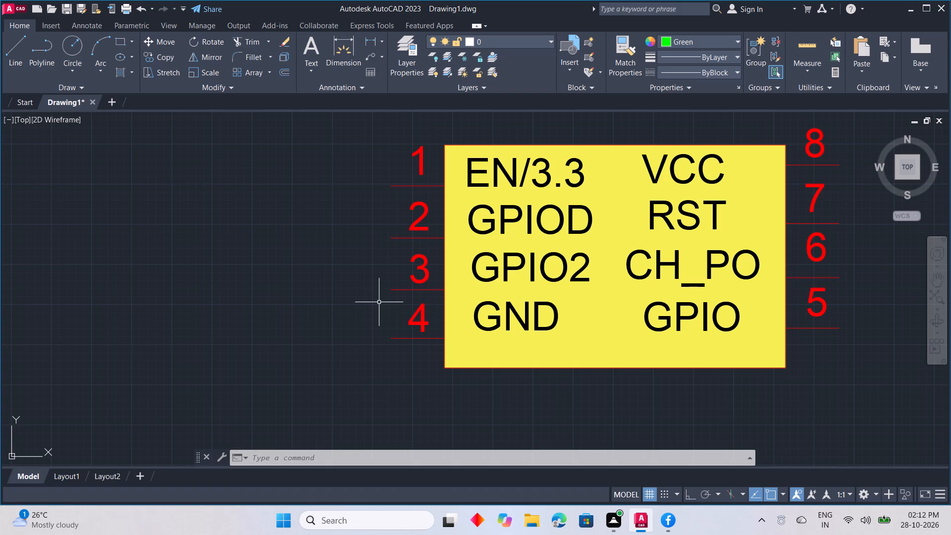
Draw a green Line connection from the Arduino's D0/RX pin, routed down between the modules, to the new block's GPIO pin 5, using Ortho.
scroll(569, 374, "down", 1)
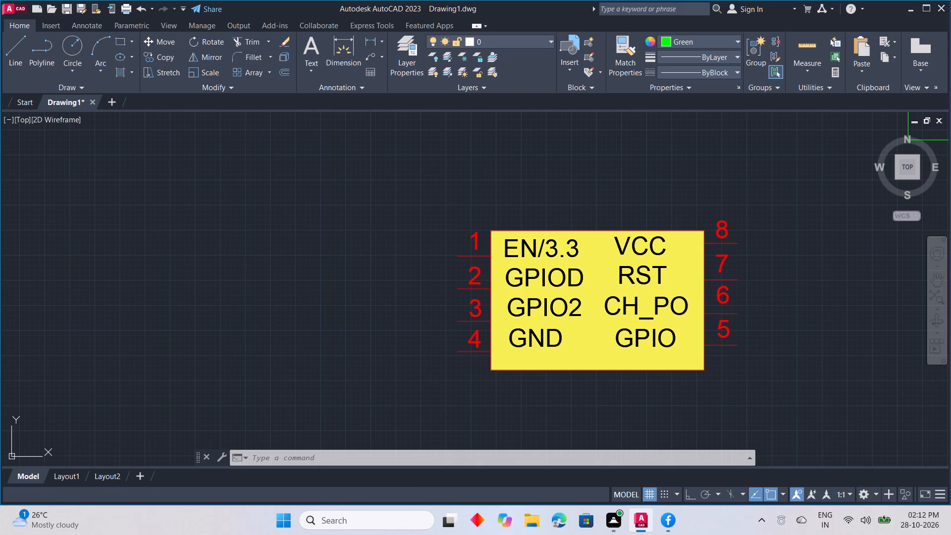
scroll(950, 142, "down", 3)
scroll(950, 64, "down", 2)
key("Escape")
scroll(631, 203, "down", 2)
middle_click_drag(712, 181, 543, 223)
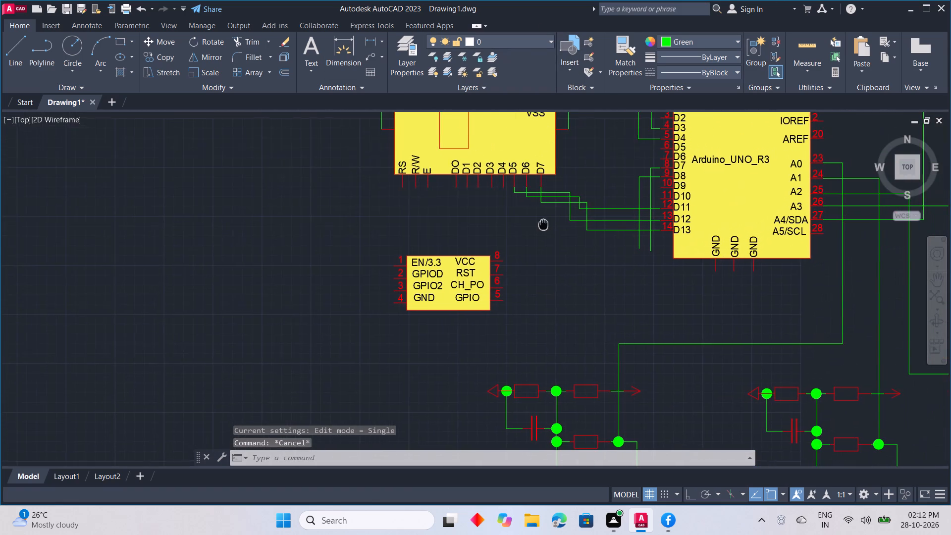
middle_click_drag(543, 223, 543, 223)
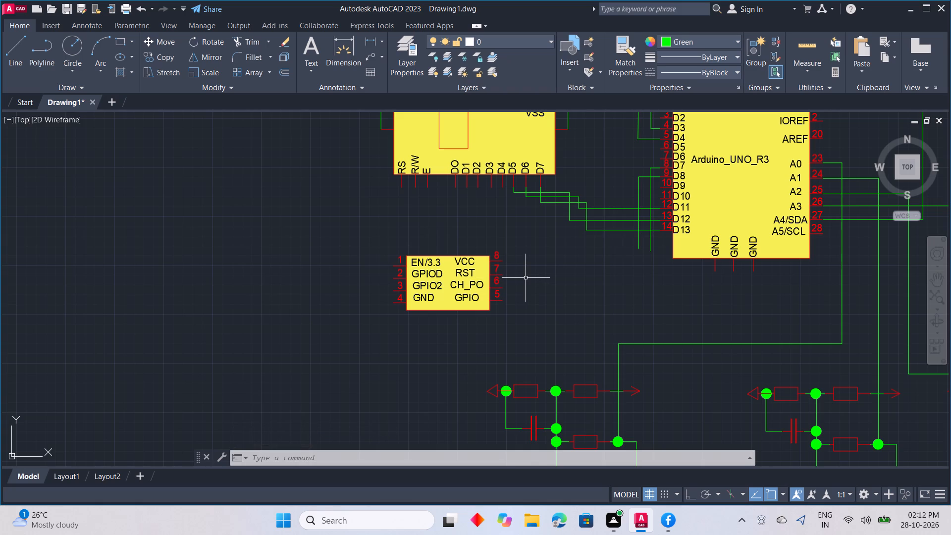
type("L")
key("space")
middle_click_drag(667, 146, 667, 229)
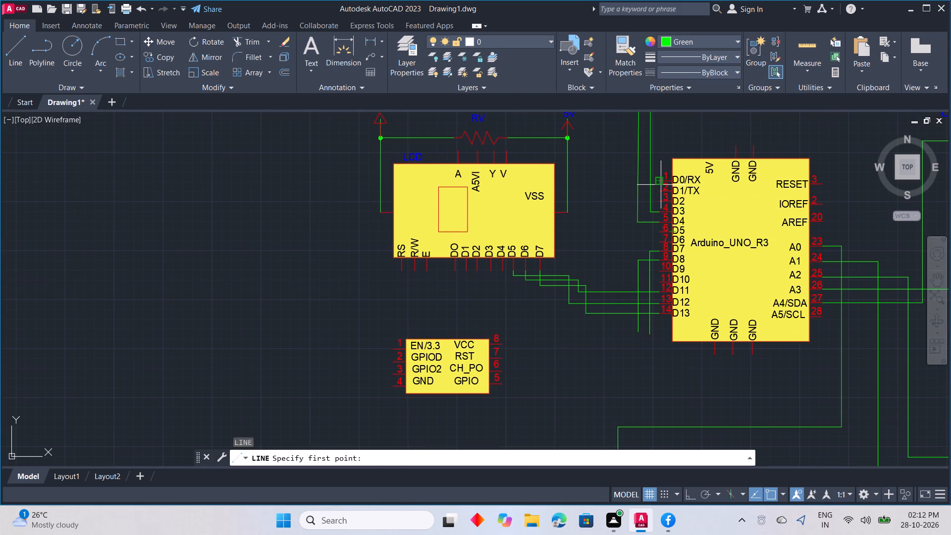
left_click(661, 185)
left_click(600, 184)
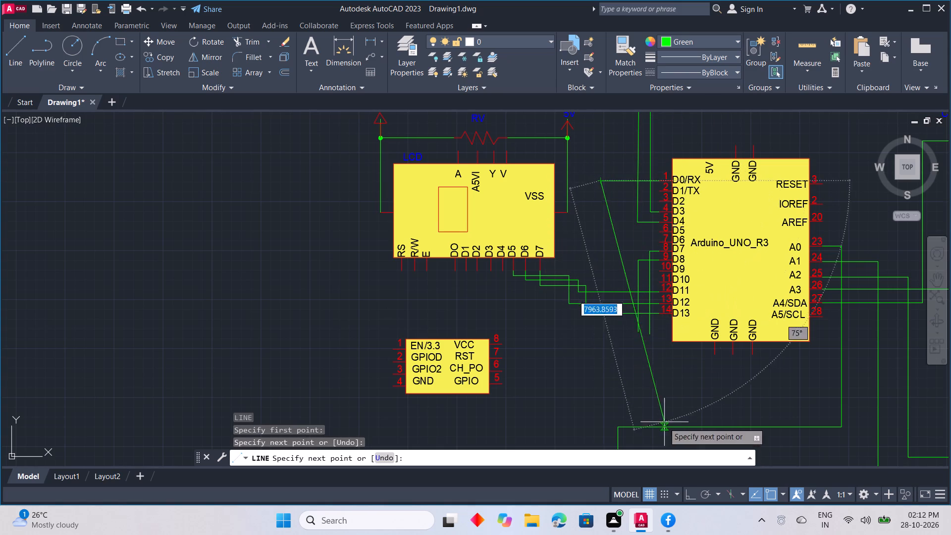
left_click_drag(688, 489, 675, 458)
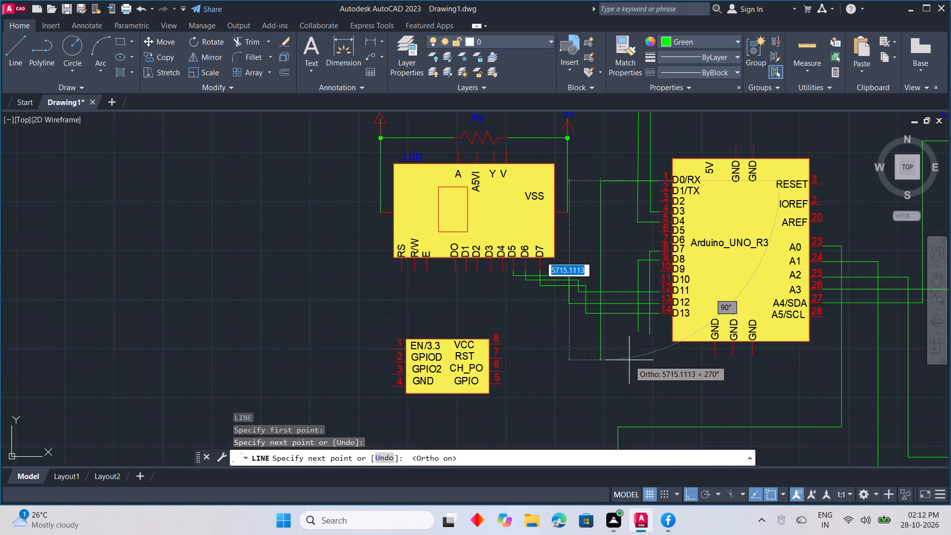
left_click(595, 384)
left_click(498, 381)
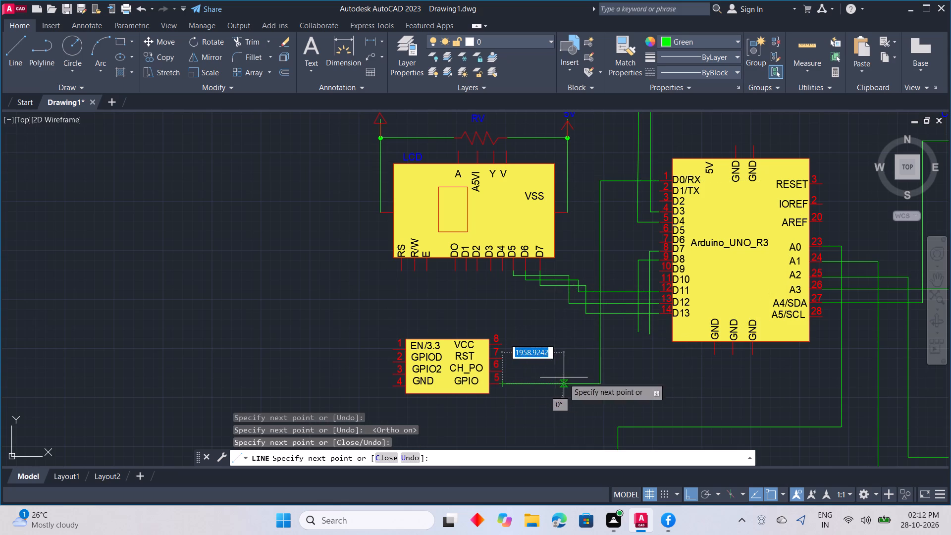
key("Escape")
Draw a green Line connection from the new block's EN/3.3 pin 1, over the block and up beside the D0/RX wire, to the Arduino's D1/TX pin.
scroll(562, 344, "down", 1)
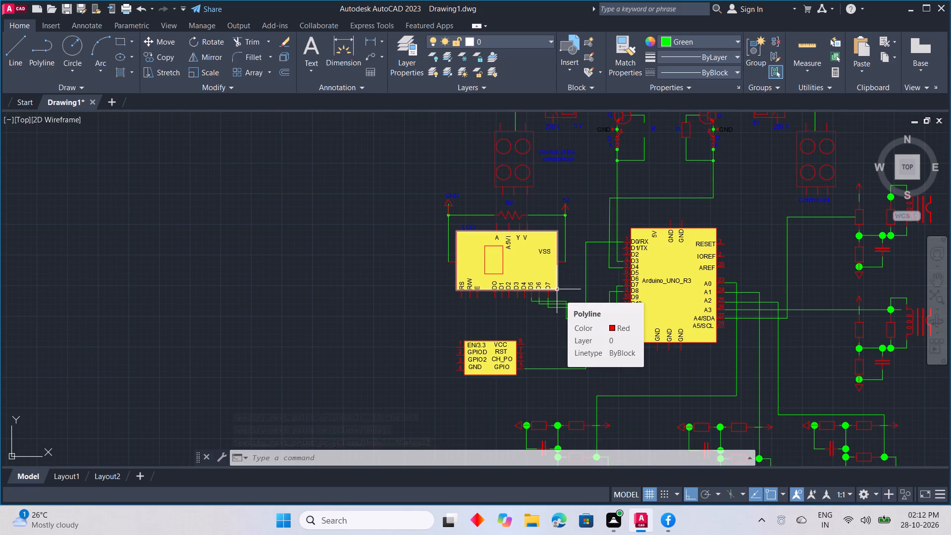
type("L")
key("space")
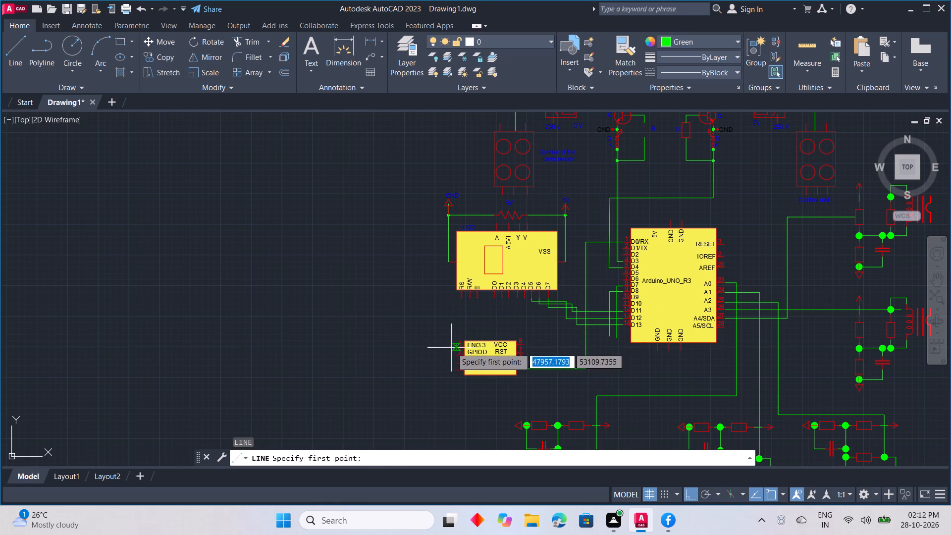
left_click(453, 346)
middle_click_drag(456, 321, 456, 366)
scroll(456, 366, "up", 1)
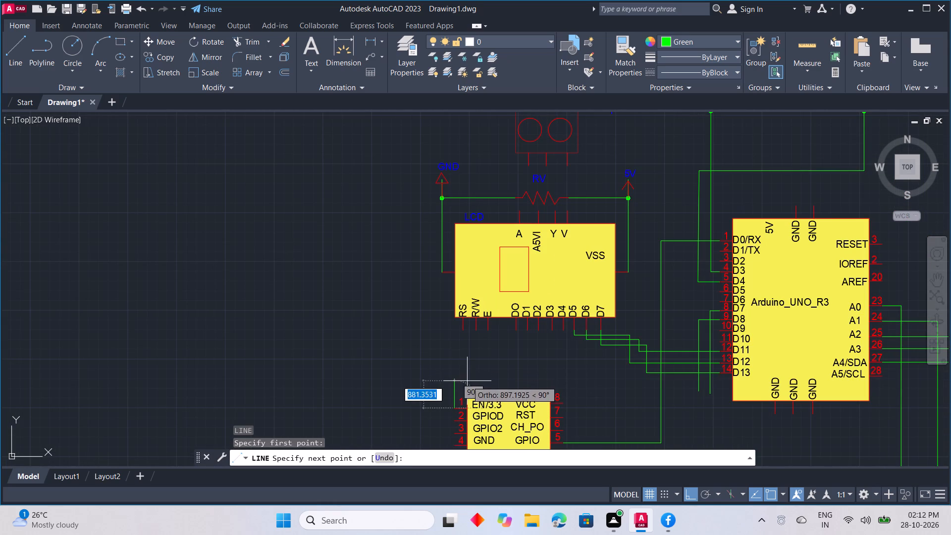
left_click(467, 383)
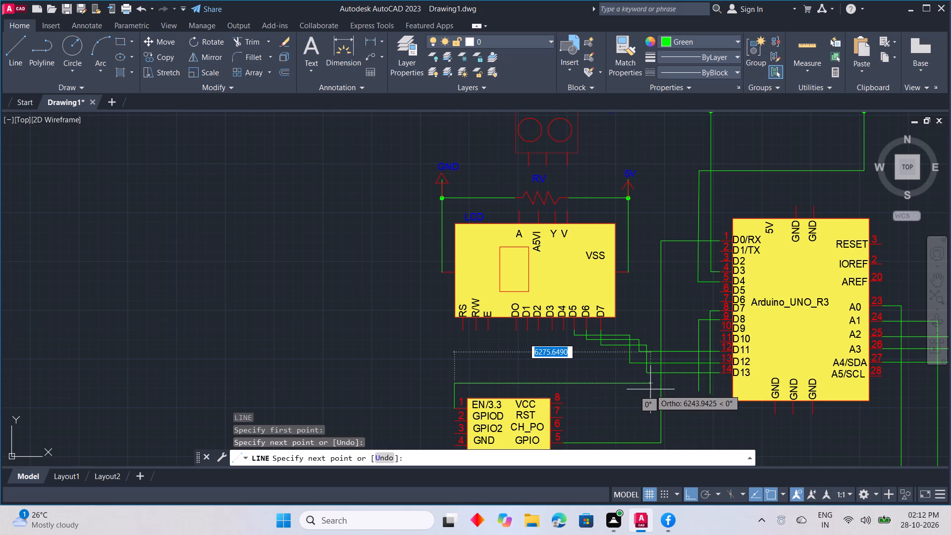
scroll(650, 389, "up", 2)
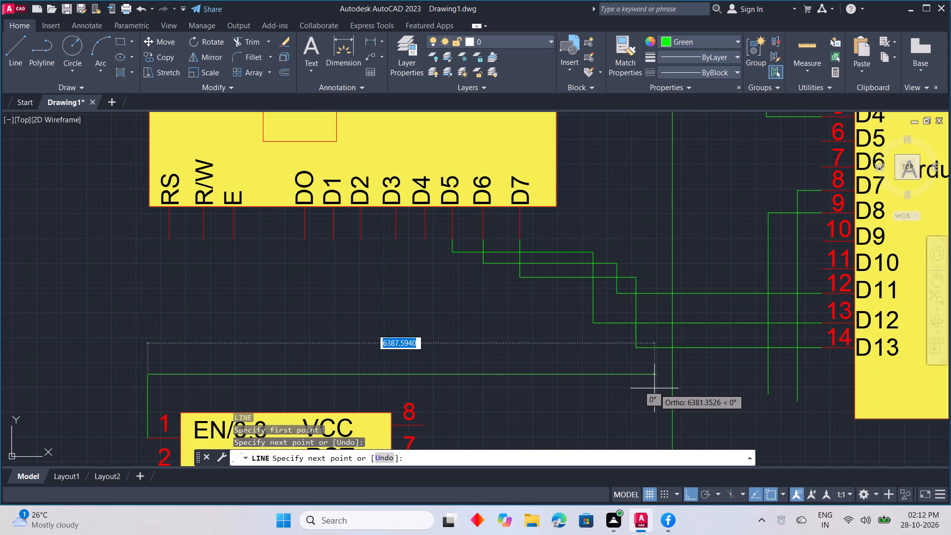
left_click(654, 388)
middle_click_drag(652, 191, 652, 424)
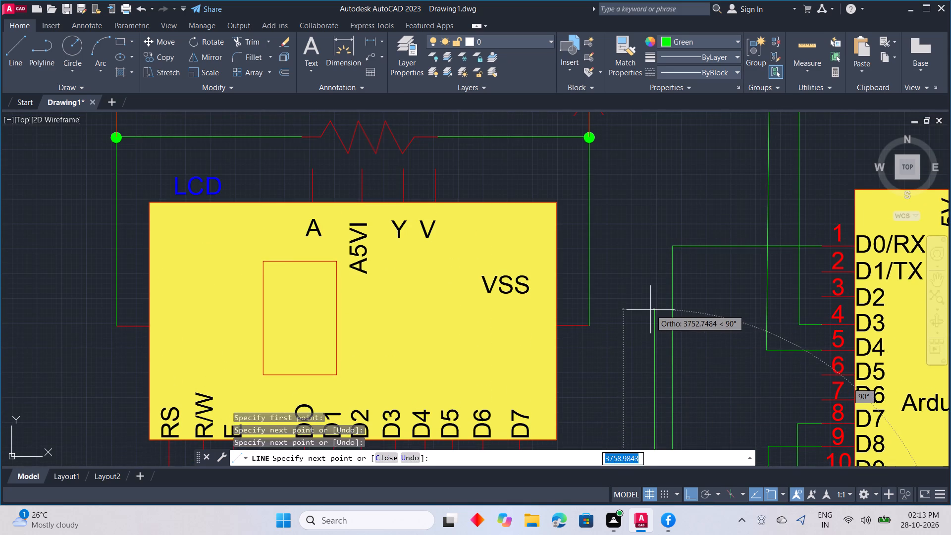
scroll(651, 307, "down", 1)
middle_click_drag(651, 307, 651, 240)
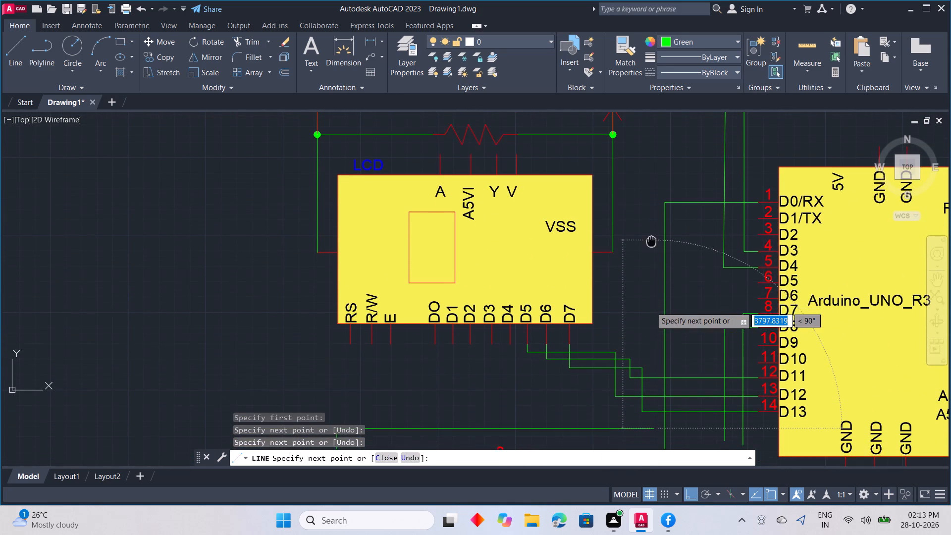
middle_click_drag(651, 240, 651, 240)
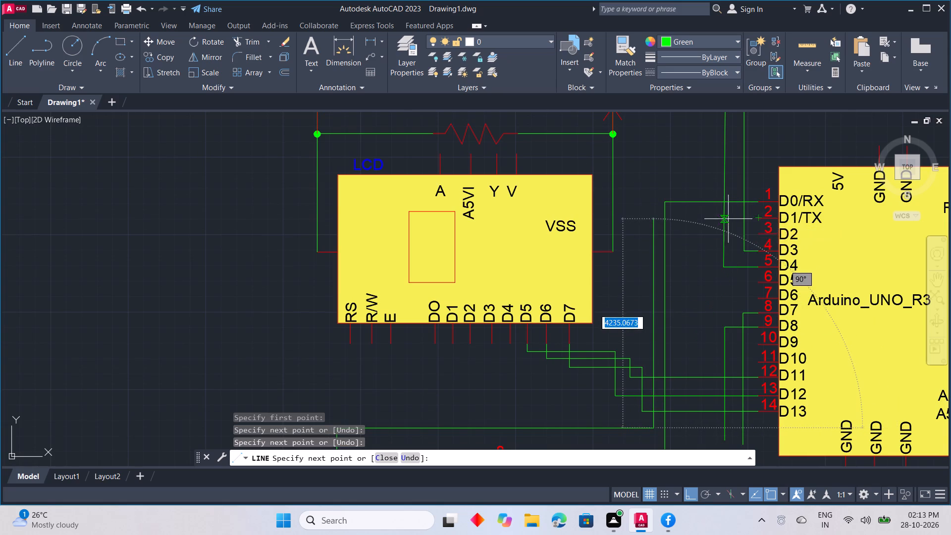
left_click(650, 218)
left_click(756, 218)
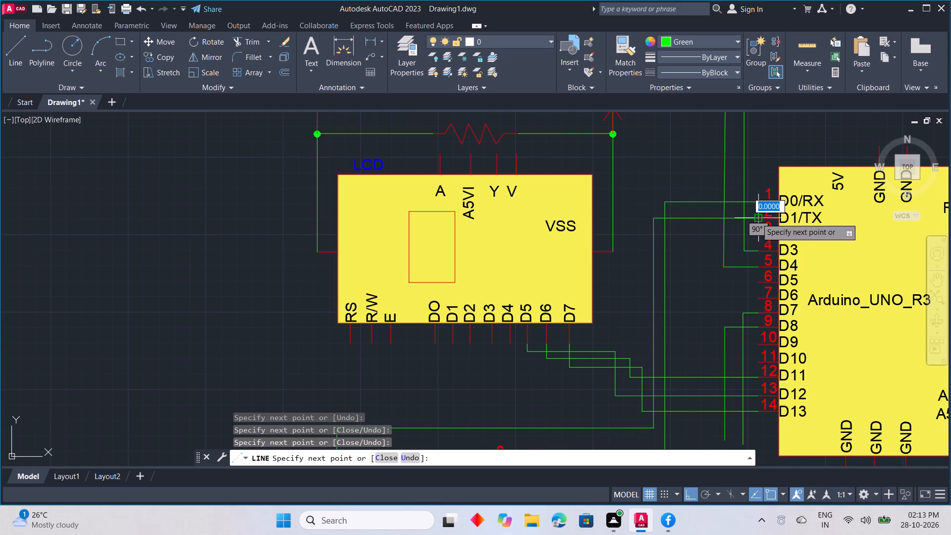
key("Escape")
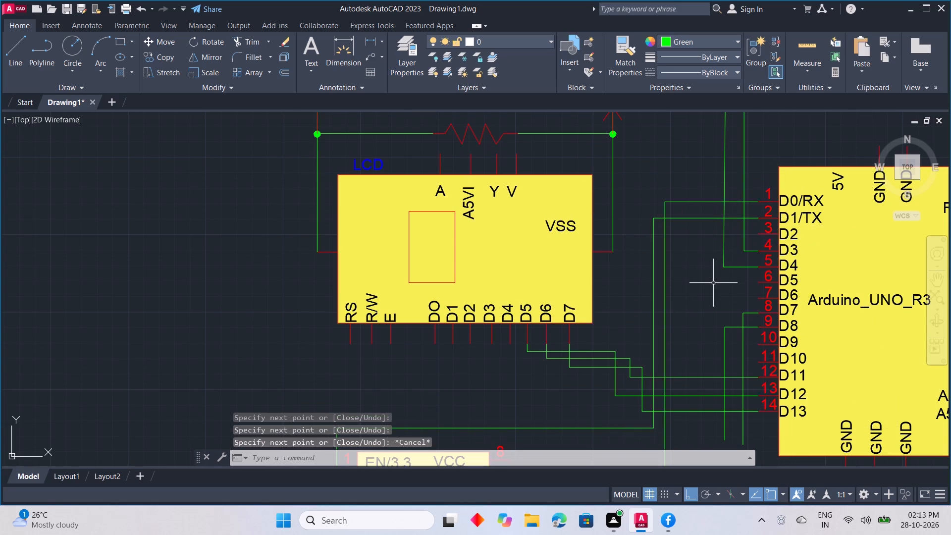
Erase the two short horizontal green wire segments at the Arduino's D3 and D4 pins.
scroll(712, 282, "down", 1)
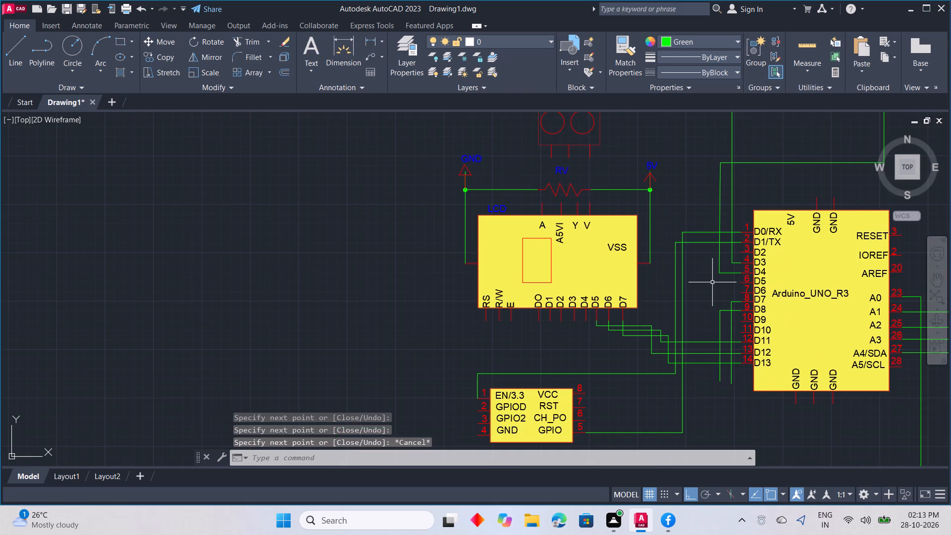
middle_click_drag(779, 266, 650, 339)
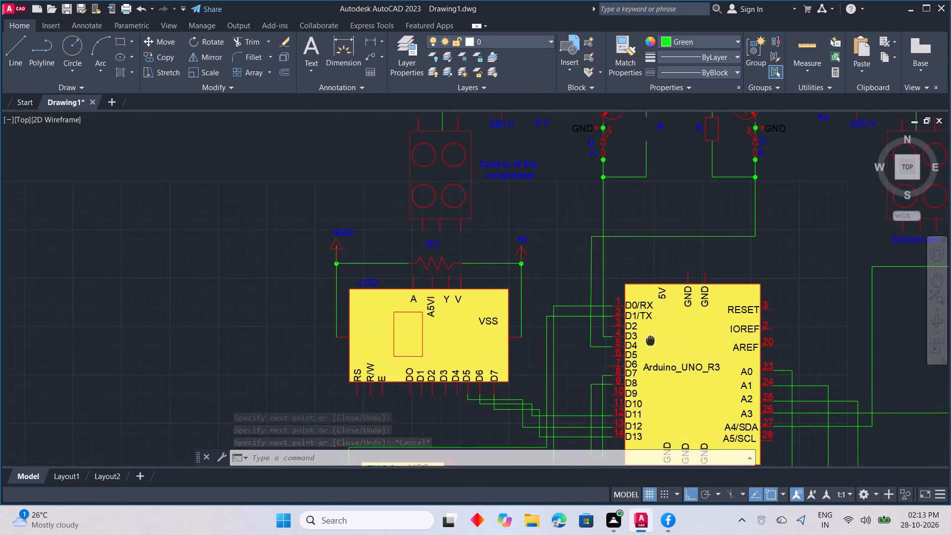
middle_click_drag(650, 339, 634, 345)
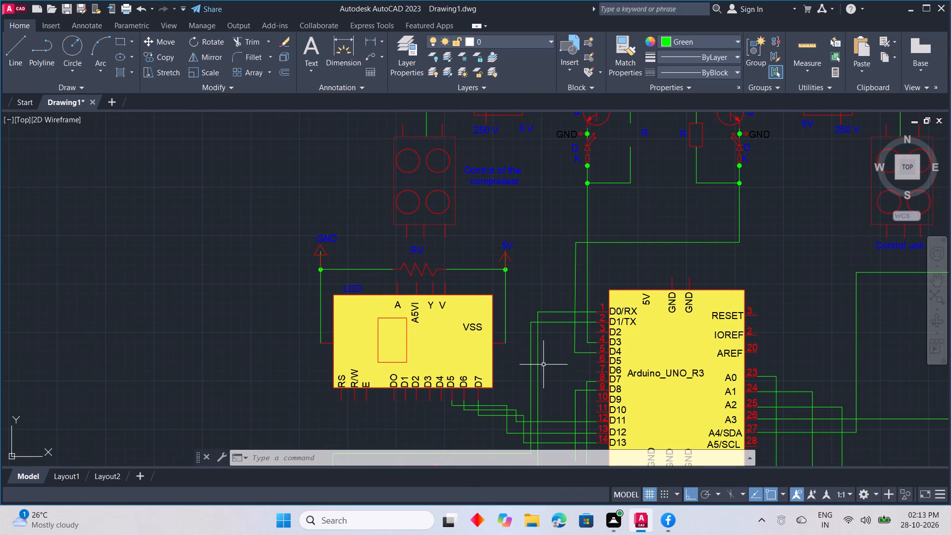
scroll(599, 344, "up", 2)
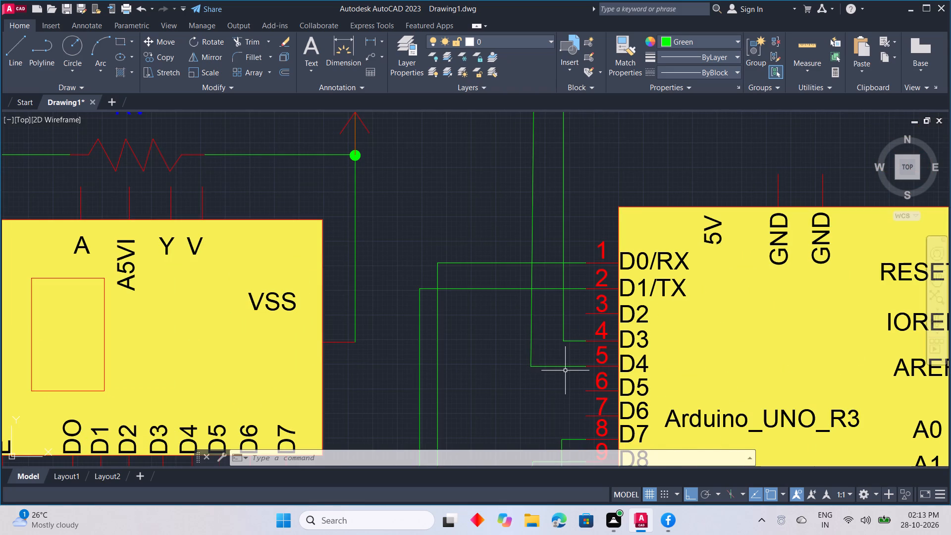
left_click(563, 368)
left_click(571, 340)
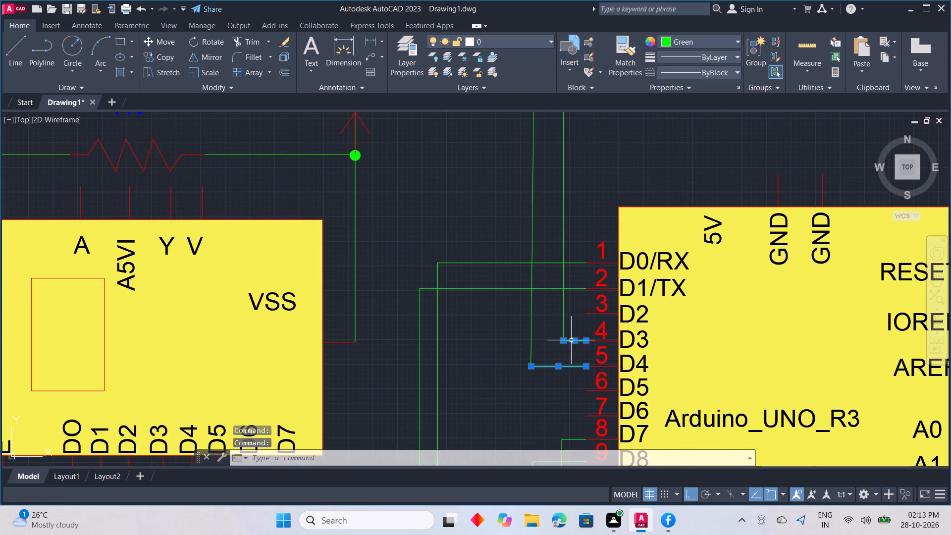
key("Delete")
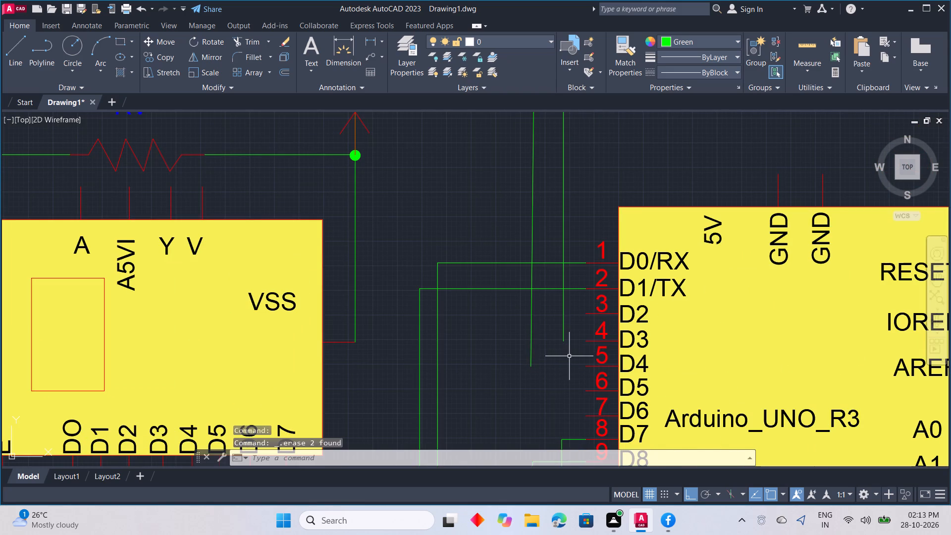
Draw horizontal green lines from the Arduino's D2 pin past the nearer vertical wire and from the D3 pin past the farther vertical wire.
type("L")
key("space")
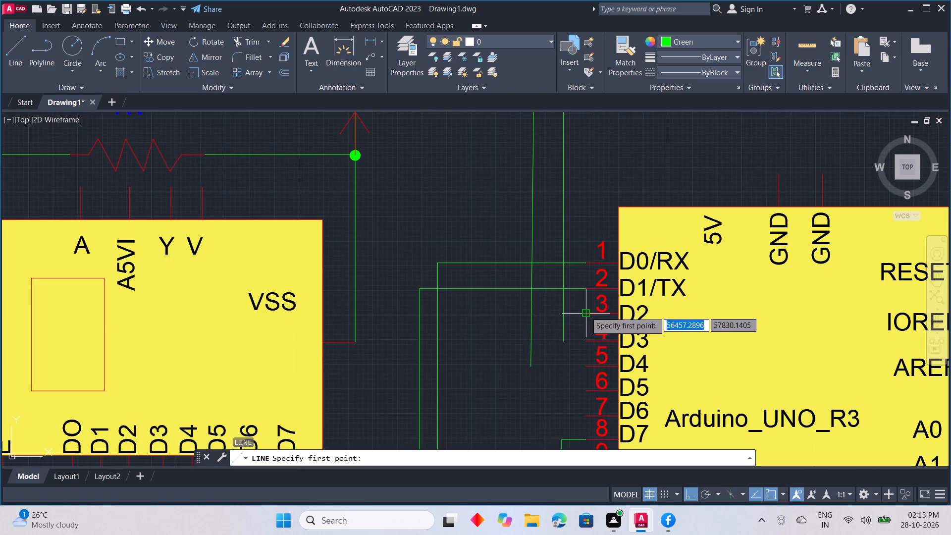
left_click(585, 312)
left_click(551, 312)
key("Escape")
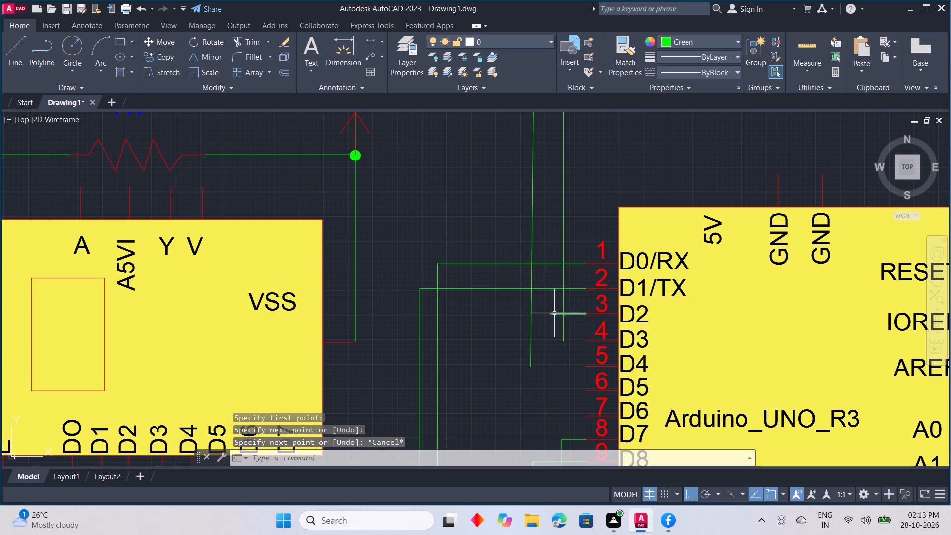
key("l")
key("space")
left_click(582, 342)
left_click(502, 338)
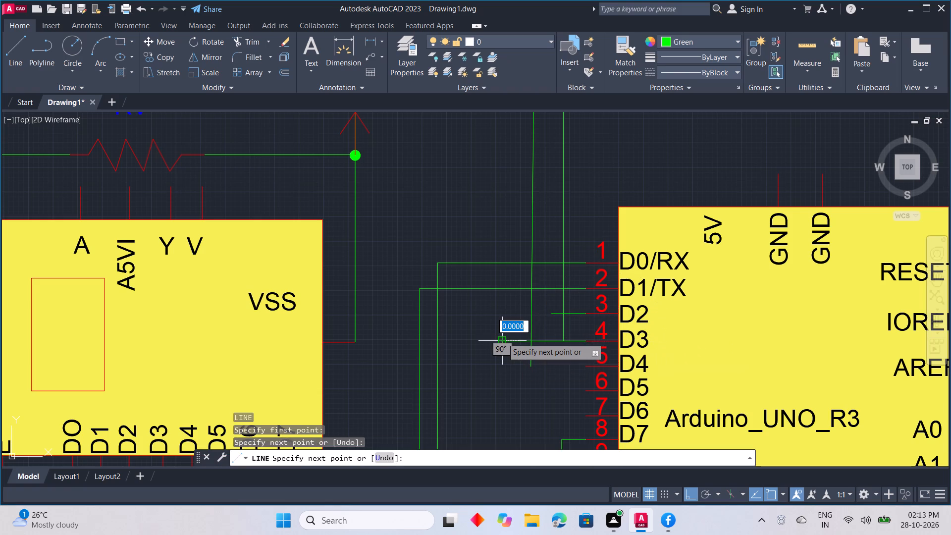
key("grave")
key("Escape")
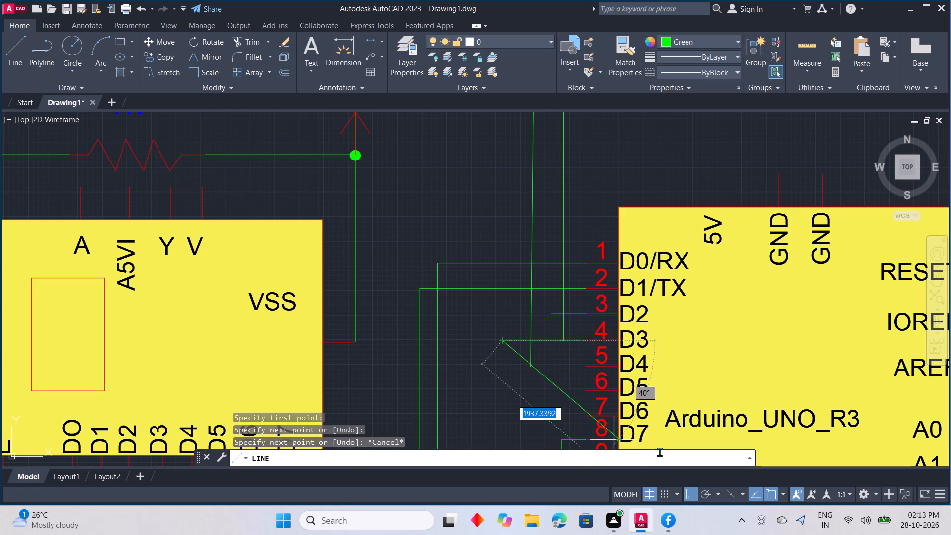
key("Escape")
Trim the overhanging ends of the D2 and D3 lines and the vertical wire tails below them to form clean corners.
type("TR")
key("space")
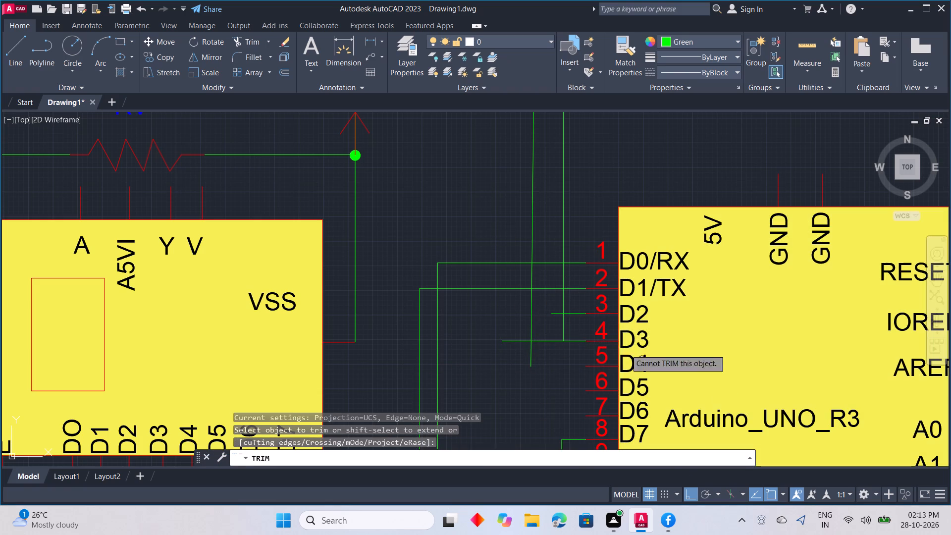
left_click(564, 330)
left_click(553, 312)
left_click_drag(514, 340, 547, 361)
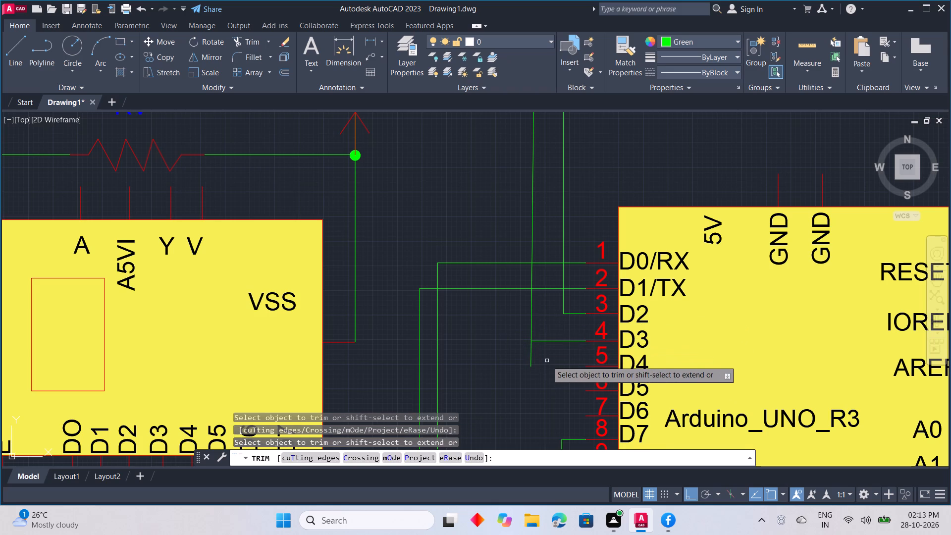
left_click_drag(547, 361, 547, 361)
left_click(529, 356)
key("Escape")
Draw a roughly square rectangle, about 2700 units per side, in the empty area below and left of the EN/3.3 block.
scroll(539, 376, "down", 1)
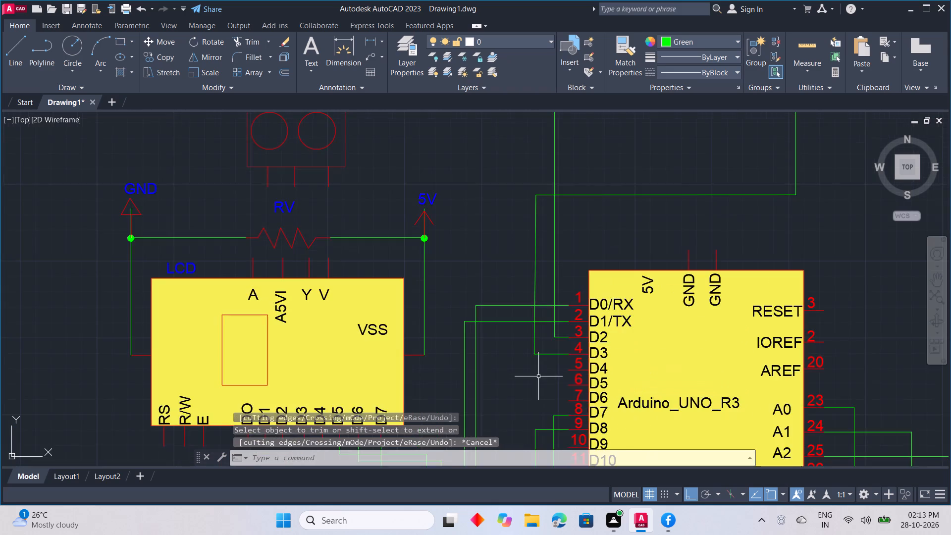
middle_click(536, 376)
scroll(536, 376, "down", 2)
middle_click_drag(530, 388, 549, 291)
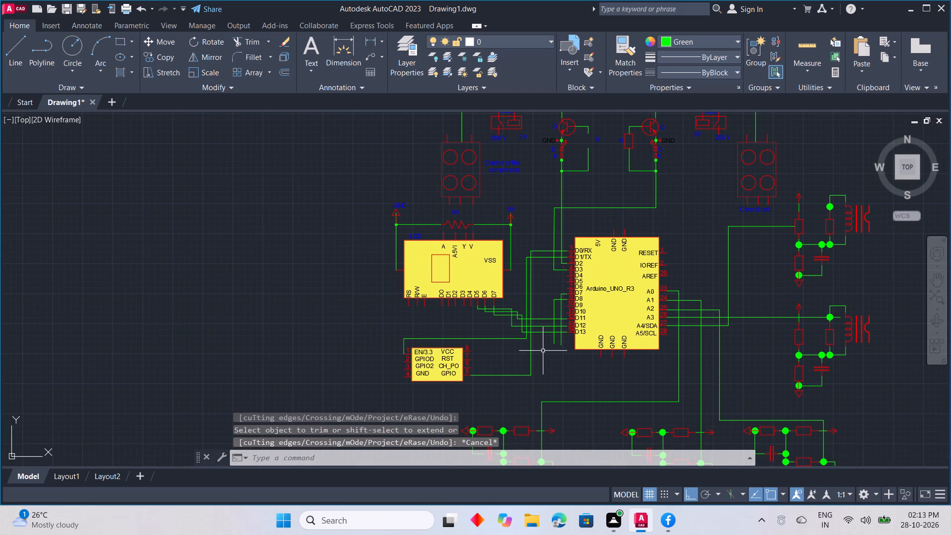
middle_click_drag(555, 338, 590, 263)
scroll(590, 263, "down", 2)
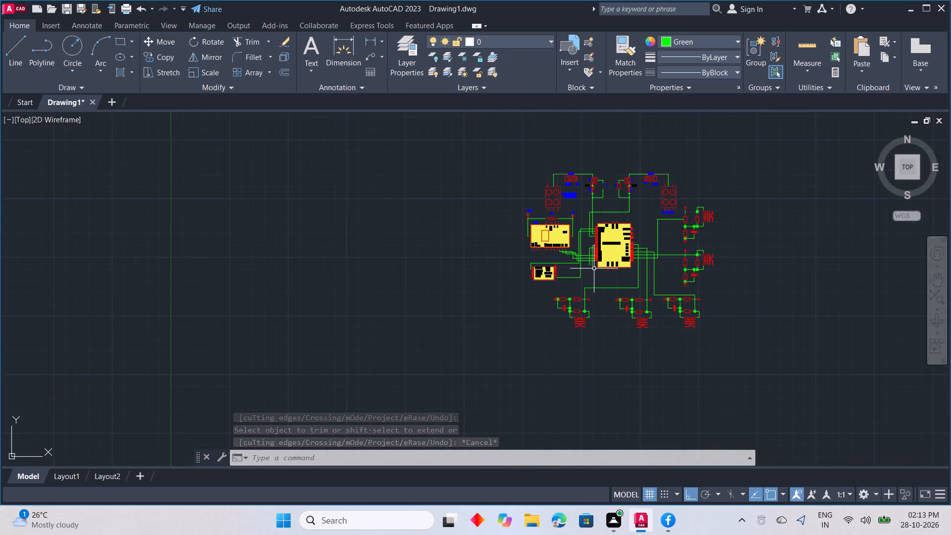
middle_click_drag(594, 268, 478, 304)
scroll(476, 307, "up", 1)
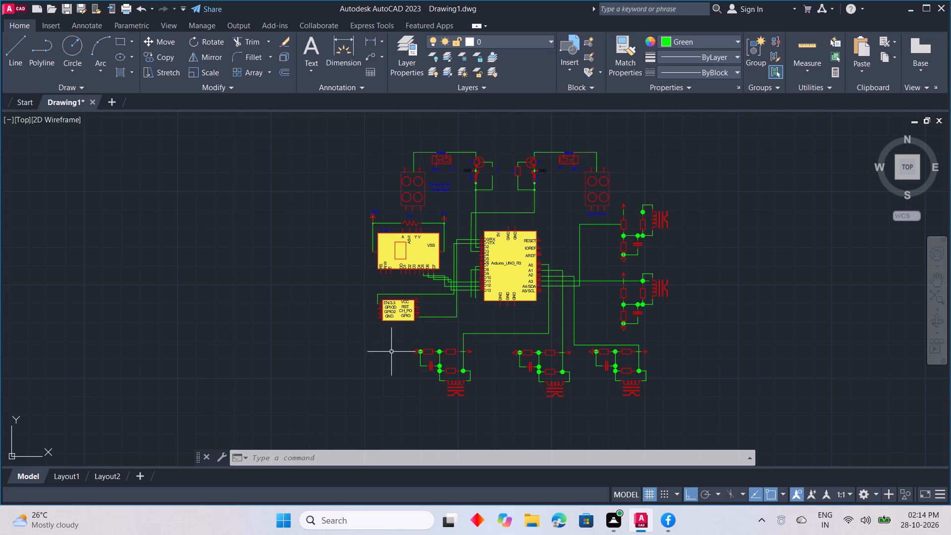
key("r")
key("e")
type("C")
key("space")
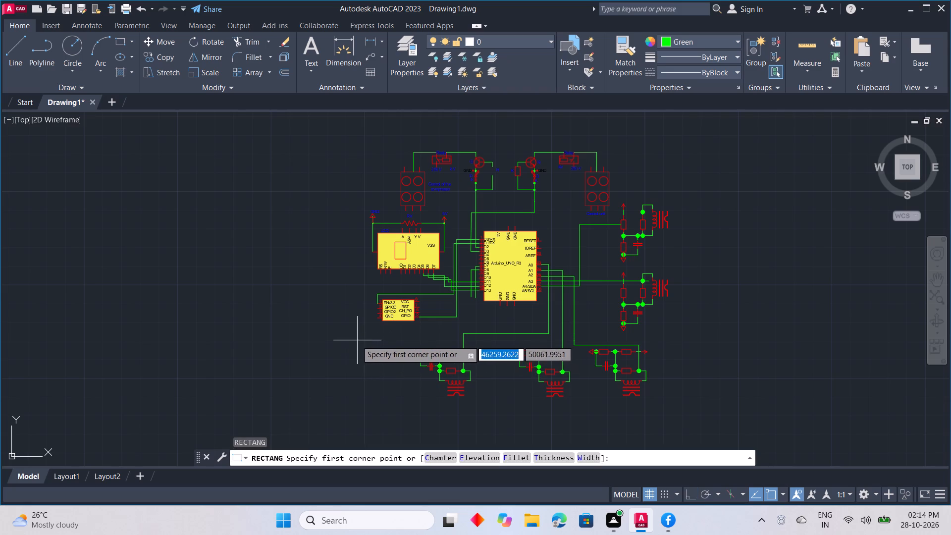
left_click(330, 345)
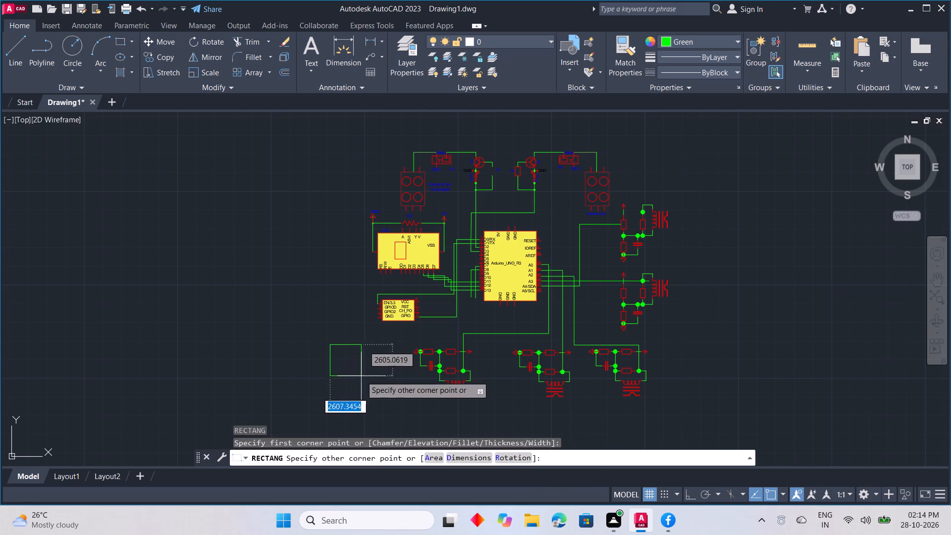
left_click(363, 378)
key("Escape")
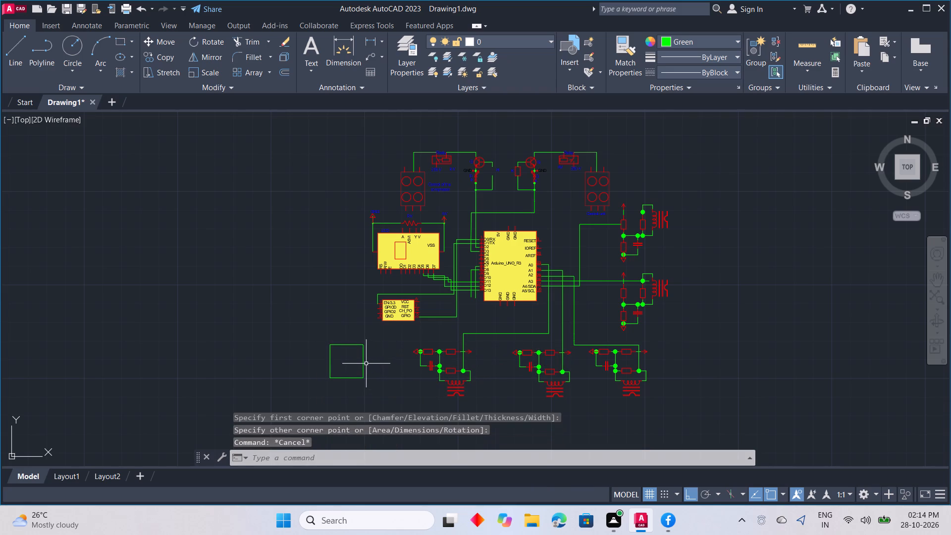
Change the new square's outline colour to Red.
left_click(363, 362)
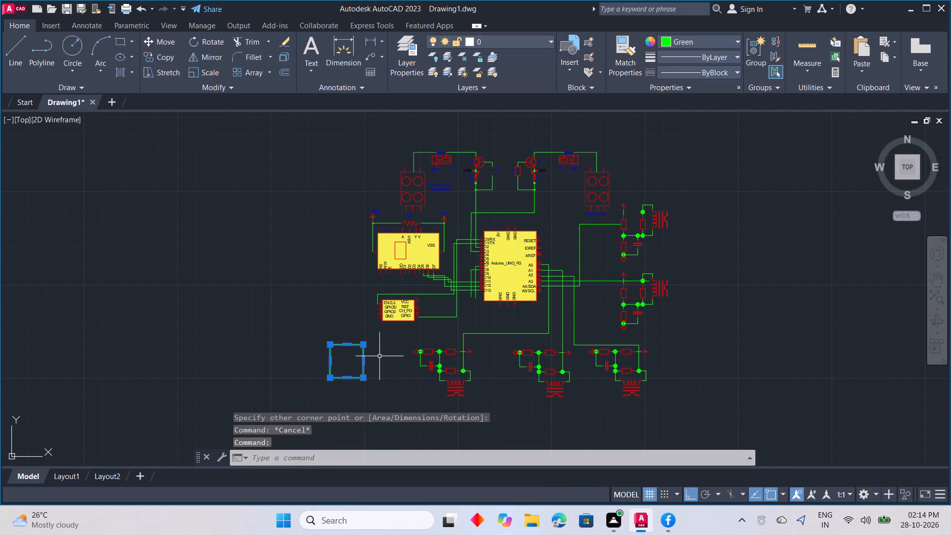
left_click(678, 41)
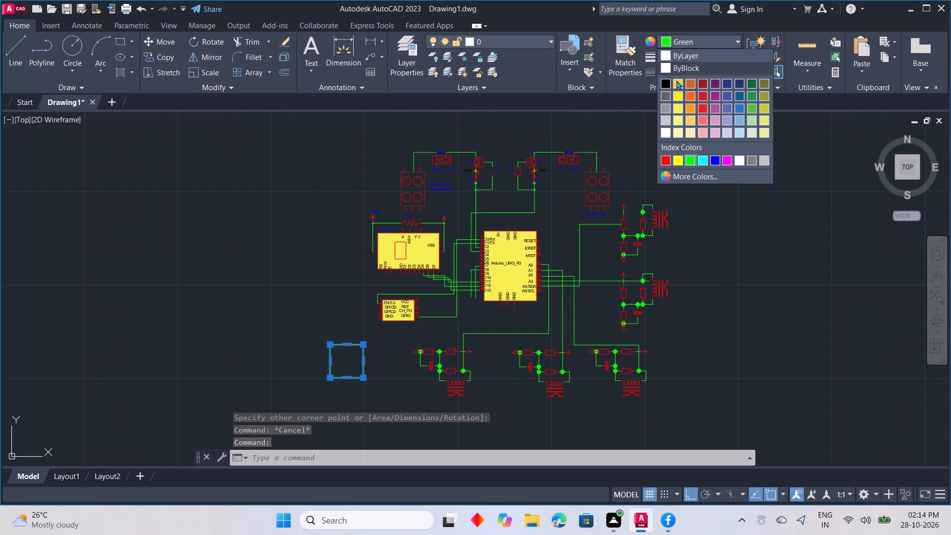
left_click(668, 157)
key("Escape")
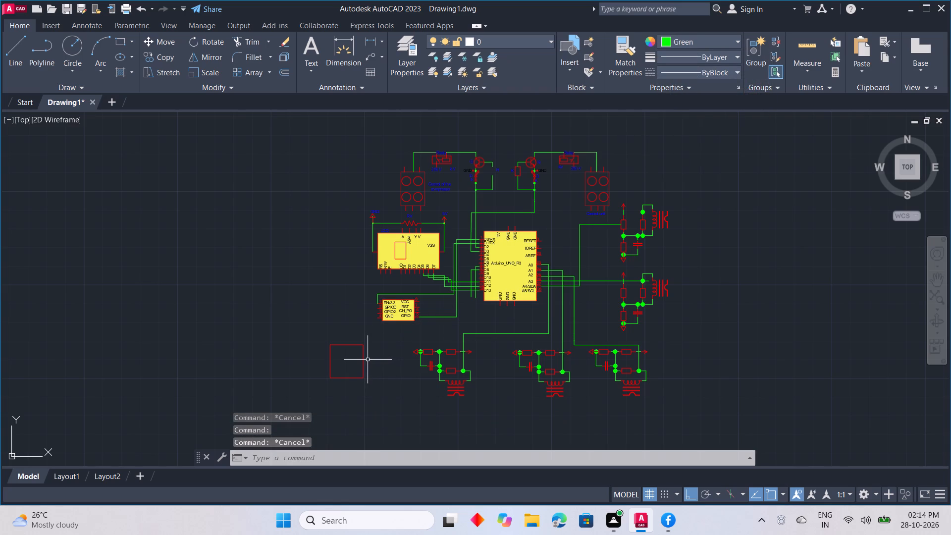
Move the red square slightly right, closer to the sensor circuits along the bottom of the diagram.
left_click(365, 362)
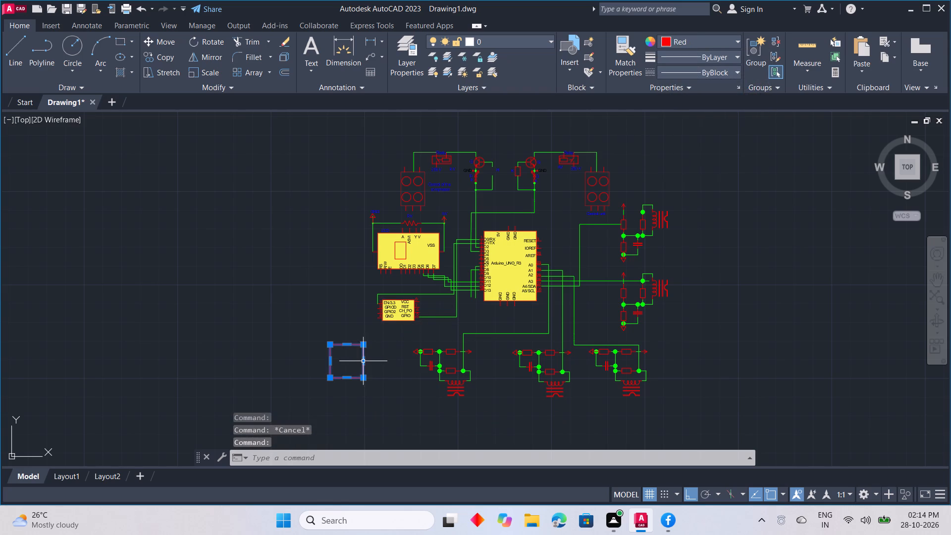
right_click(379, 359)
left_click(453, 129)
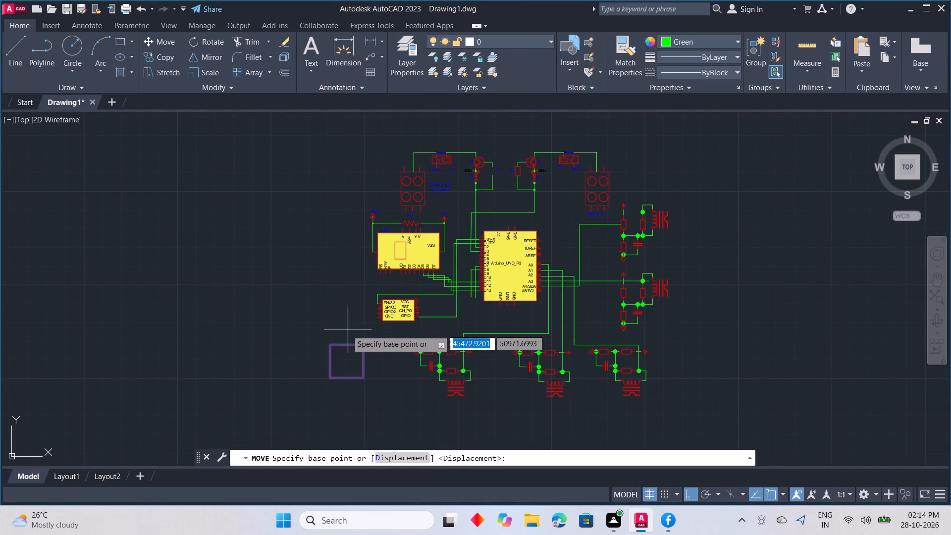
left_click(346, 344)
left_click(366, 346)
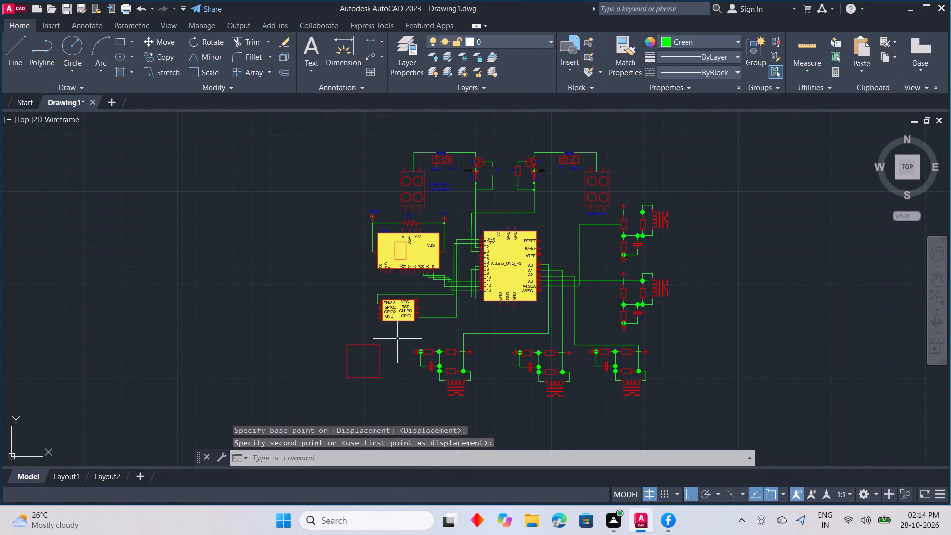
Fill the red square with a solid yellow hatch, colour 244,238,81.
scroll(386, 349, "down", 1)
middle_click_drag(388, 364, 405, 360)
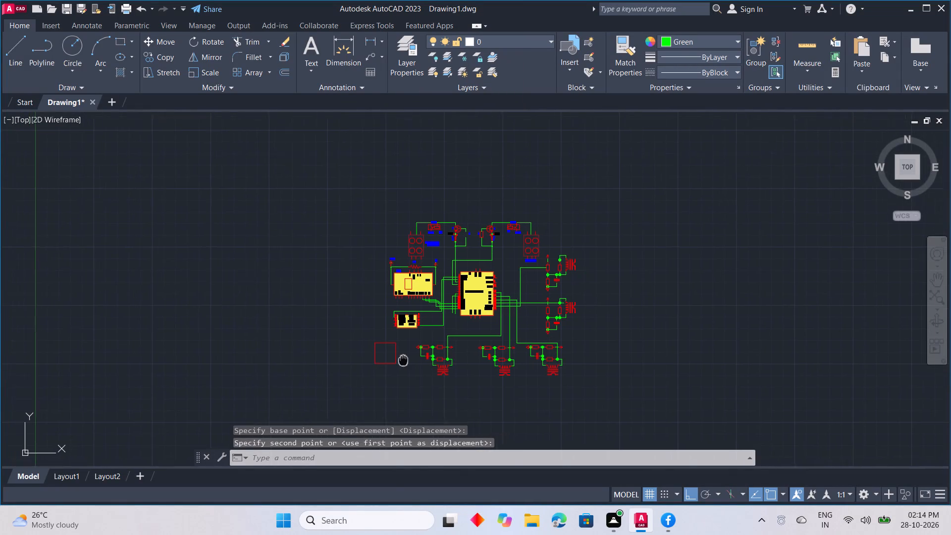
middle_click_drag(405, 360, 413, 357)
scroll(413, 354, "up", 1)
middle_click_drag(413, 352, 428, 362)
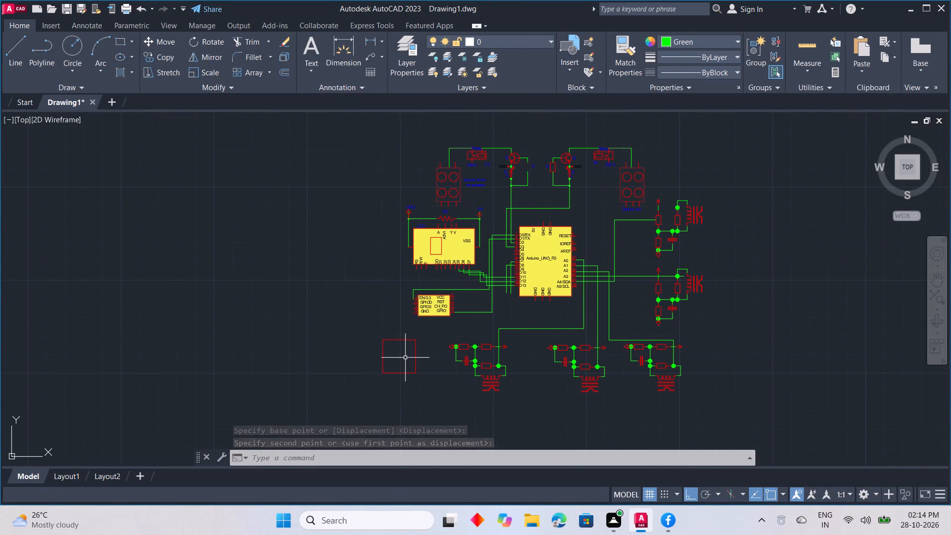
key("h")
key("space")
left_click(402, 349)
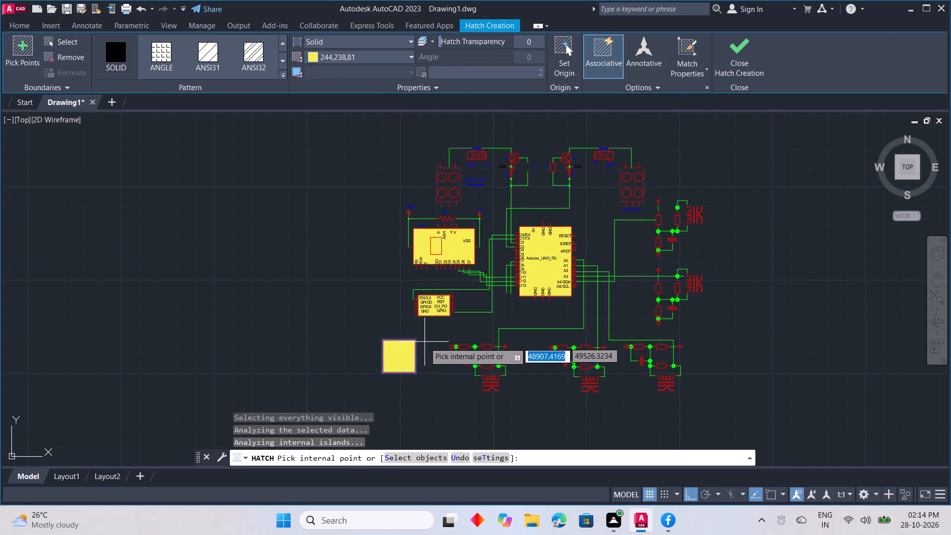
key("Escape")
Copy the yellow square with its red outline horizontally to the left, about 8270 units away, redoing the first placement.
left_click(356, 314)
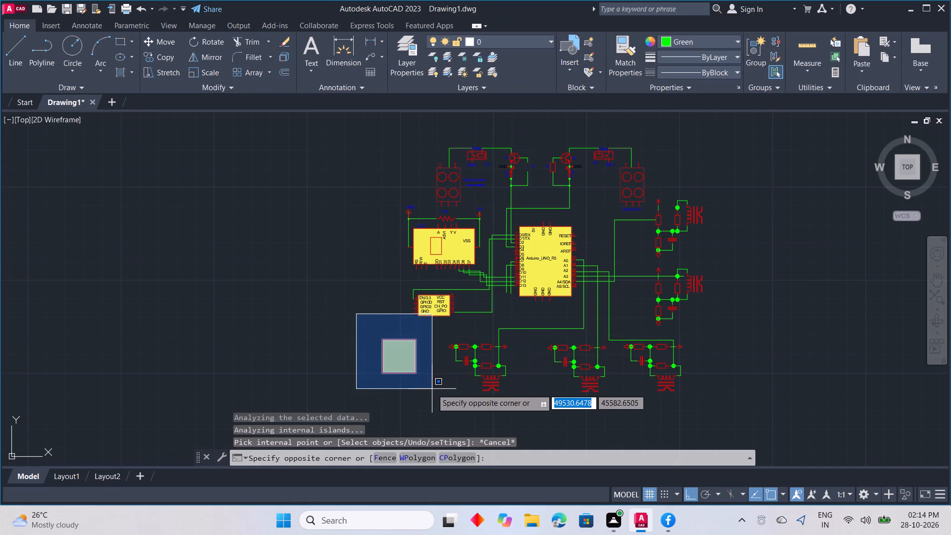
left_click(432, 389)
right_click(436, 385)
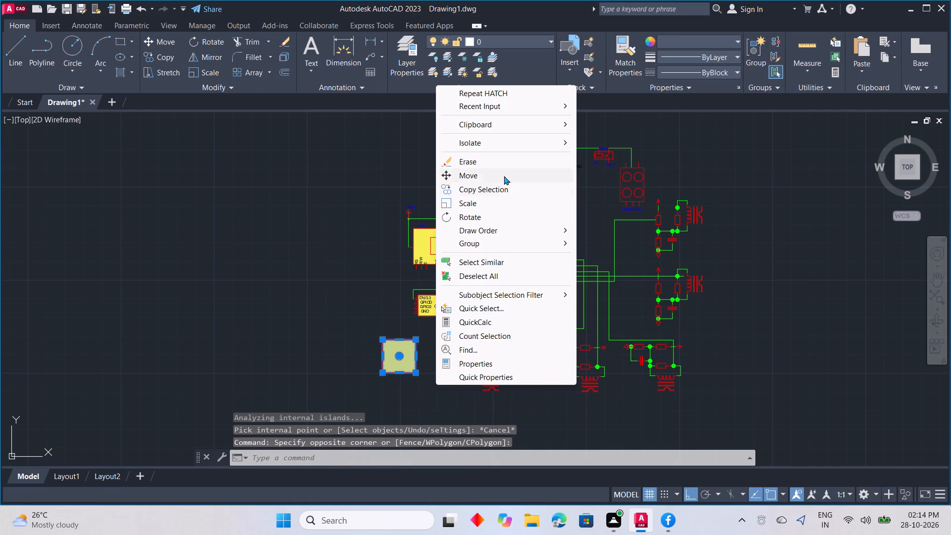
left_click(503, 188)
left_click(400, 356)
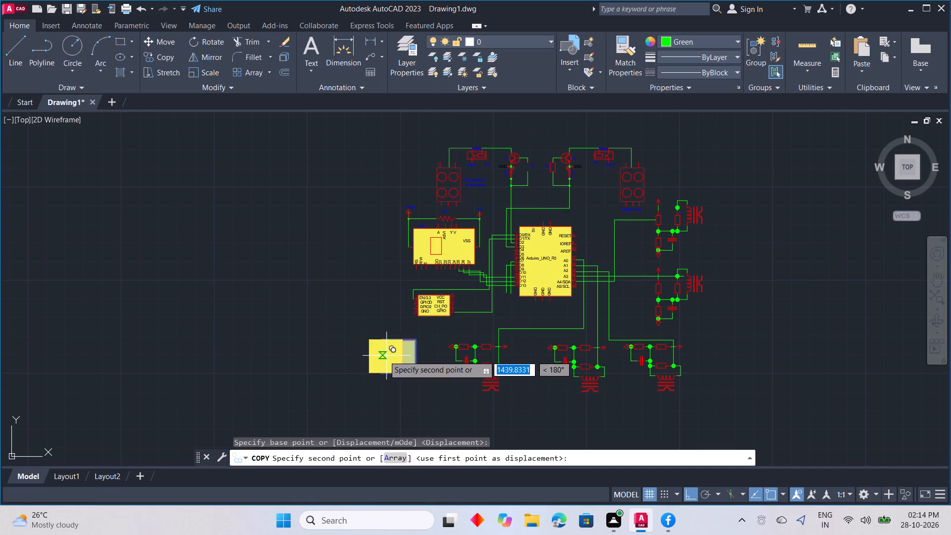
left_click(313, 350)
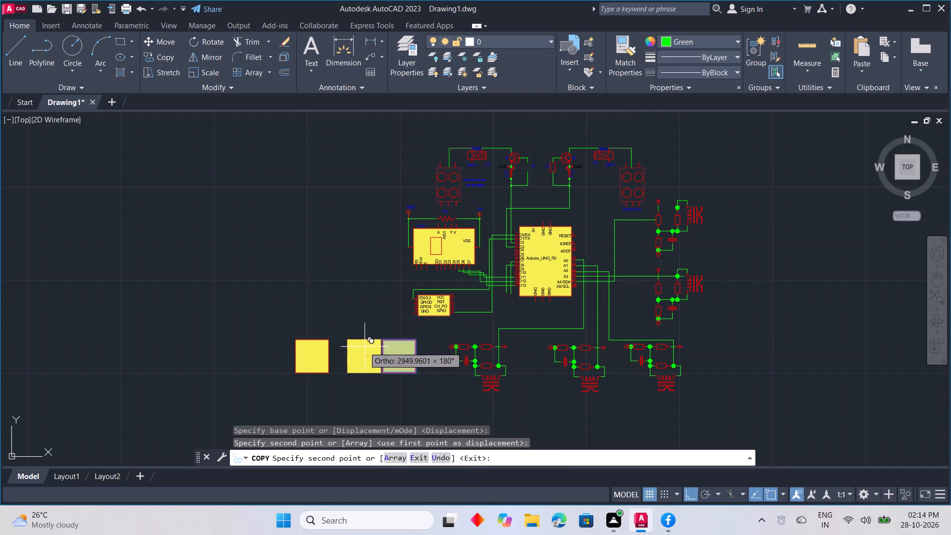
middle_click_drag(362, 346, 450, 362)
key("ctrl+z")
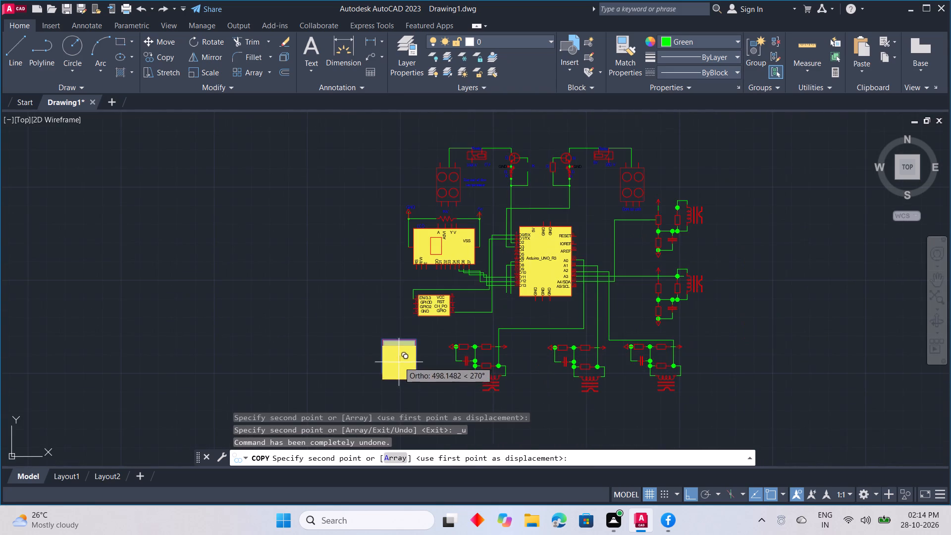
left_click(301, 342)
key("Escape")
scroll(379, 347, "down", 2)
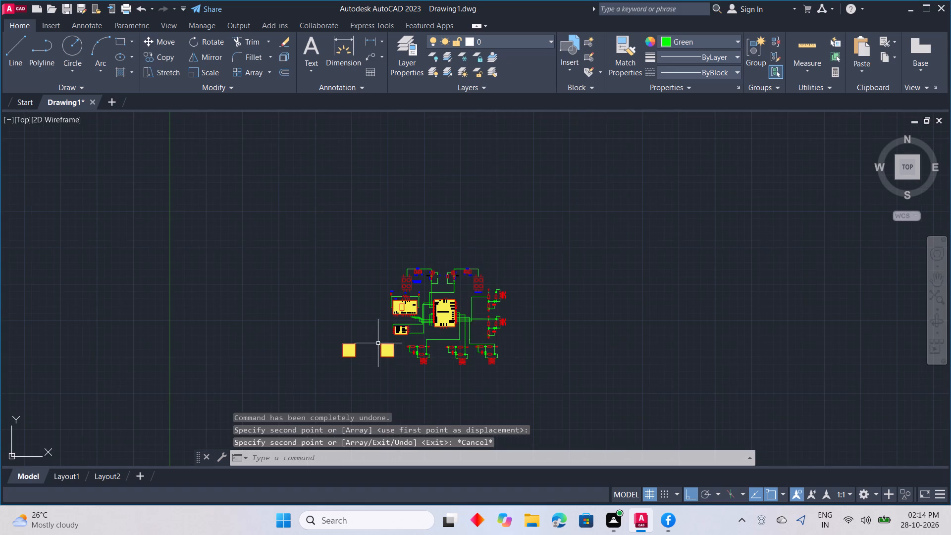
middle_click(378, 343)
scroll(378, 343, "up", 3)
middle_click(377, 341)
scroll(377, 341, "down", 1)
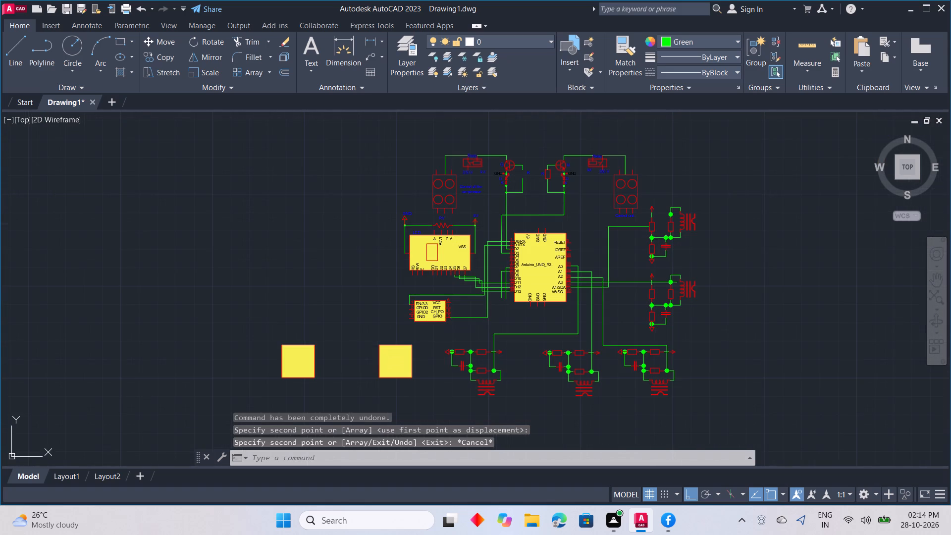
Draw a green line about 5440 units long connecting the facing edges of the two new yellow squares.
type("L")
key("space")
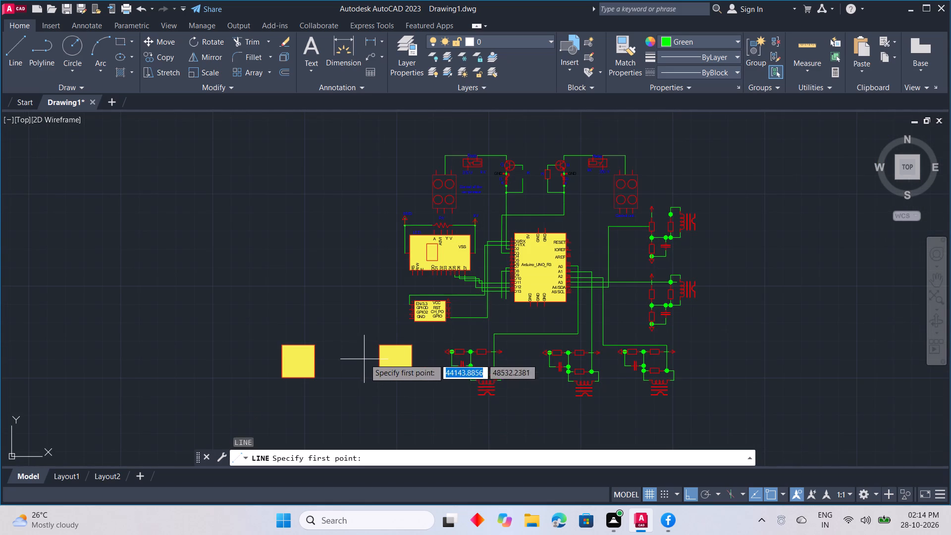
scroll(337, 364, "up", 2)
left_click(285, 359)
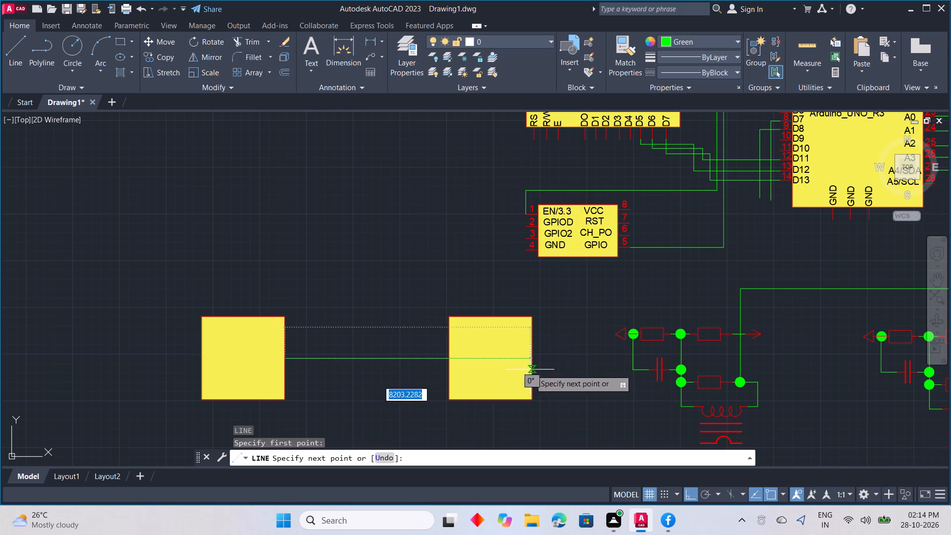
left_click(451, 360)
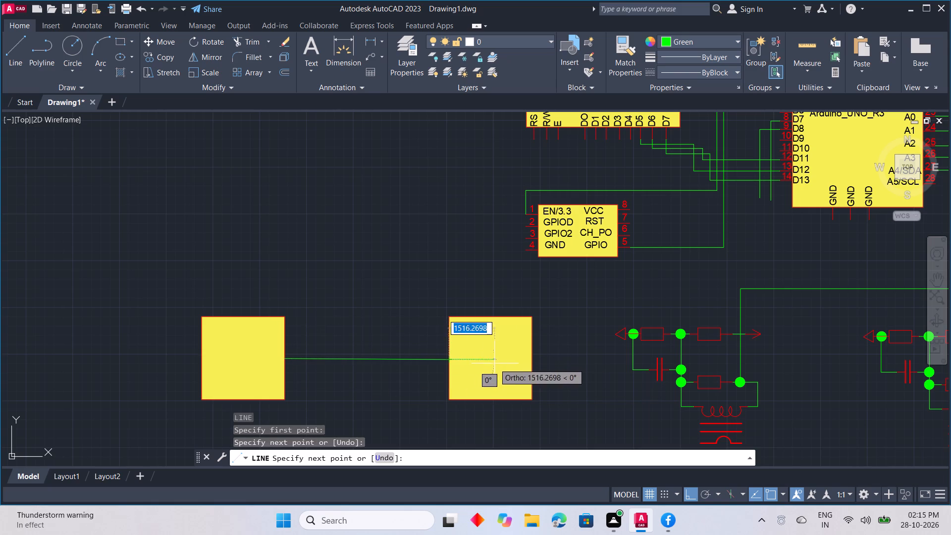
key("Escape")
key("l")
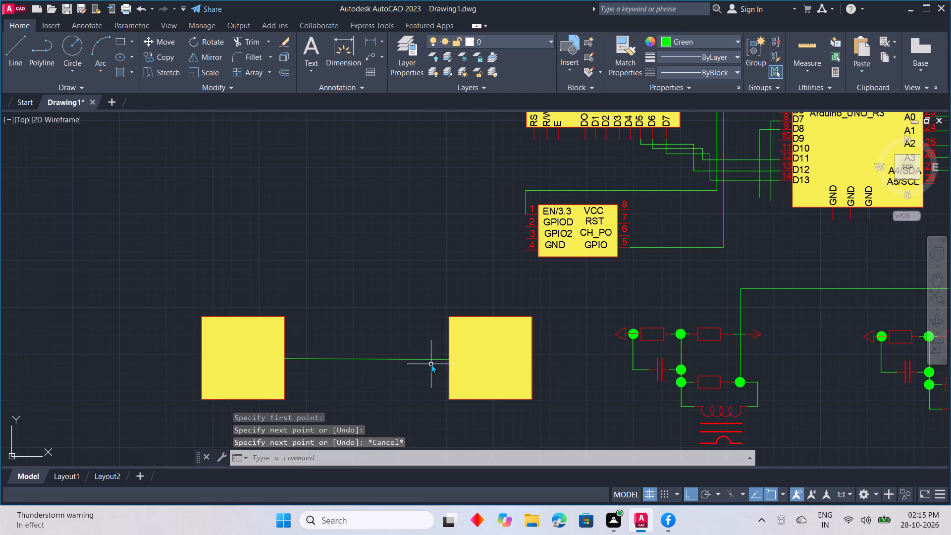
key("space")
key("Escape")
Copy the green junction circle from the nearest sensor circuit onto the line between the yellow squares, with Ortho off.
scroll(404, 341, "down", 1)
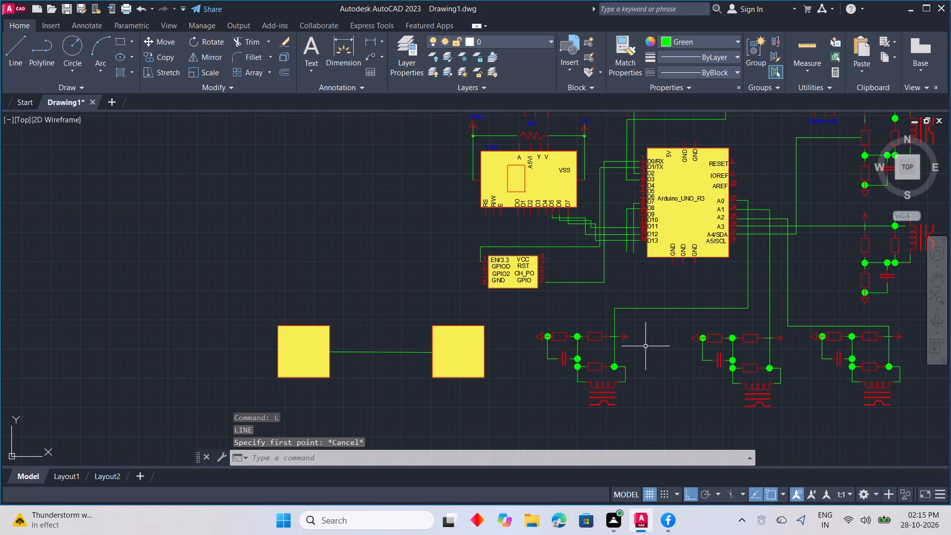
scroll(583, 343, "up", 2)
middle_click_drag(573, 356, 581, 271)
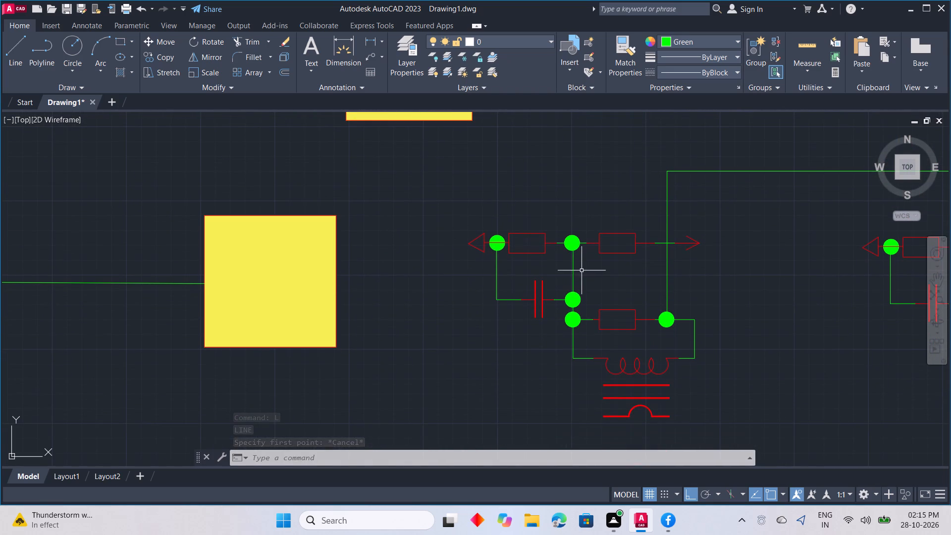
left_click(578, 250)
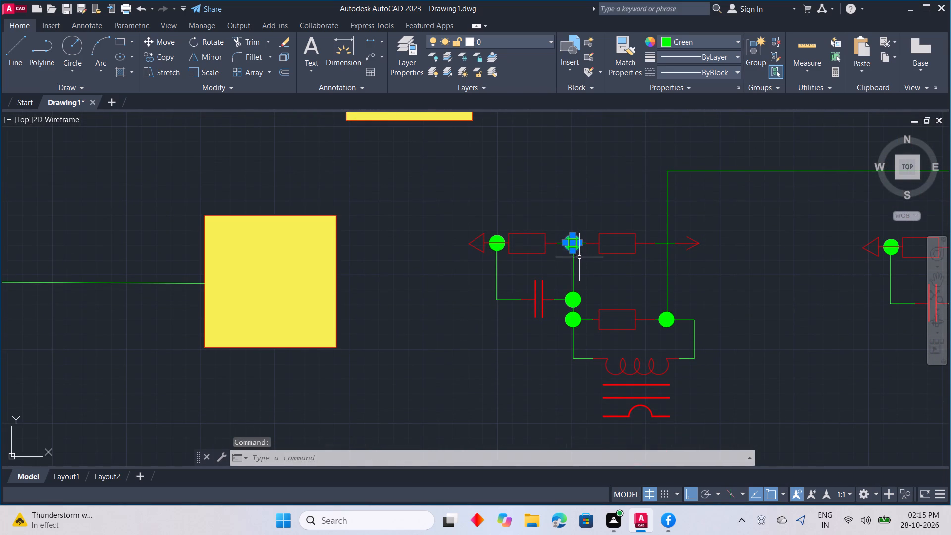
right_click(583, 263)
left_click(606, 290)
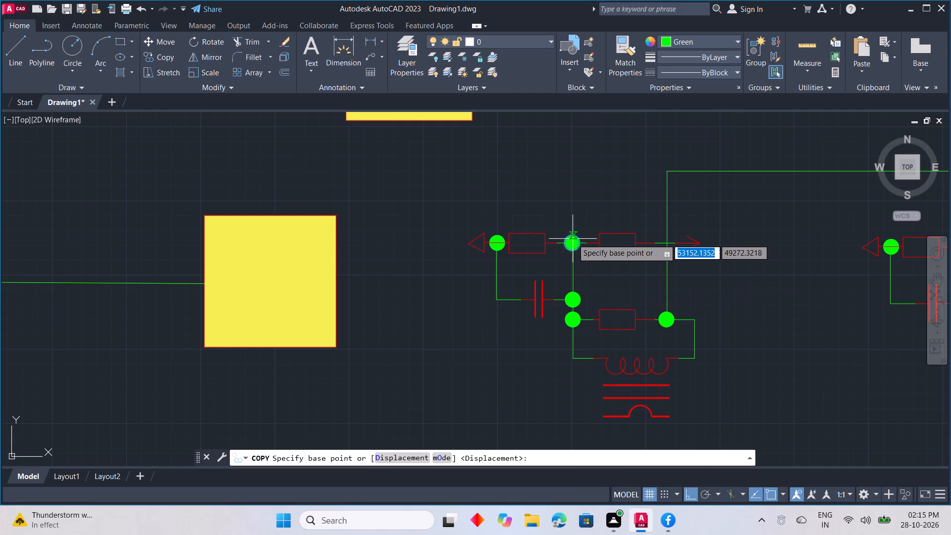
left_click(571, 243)
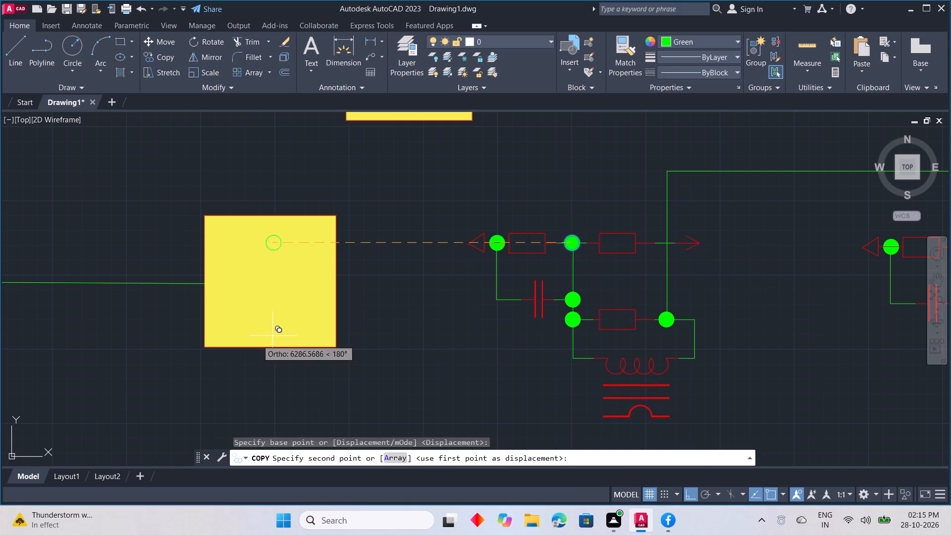
middle_click_drag(106, 363, 438, 360)
left_click(686, 494)
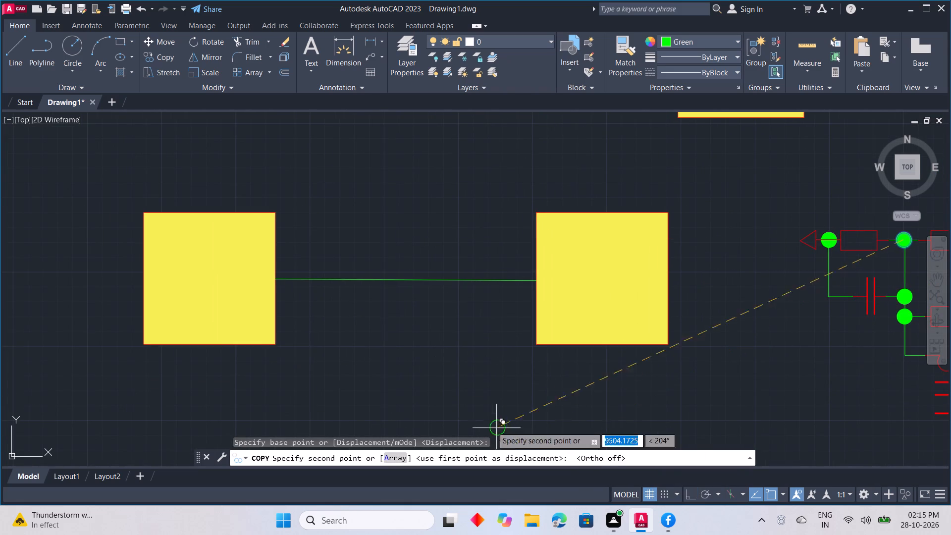
left_click(384, 281)
key("Escape")
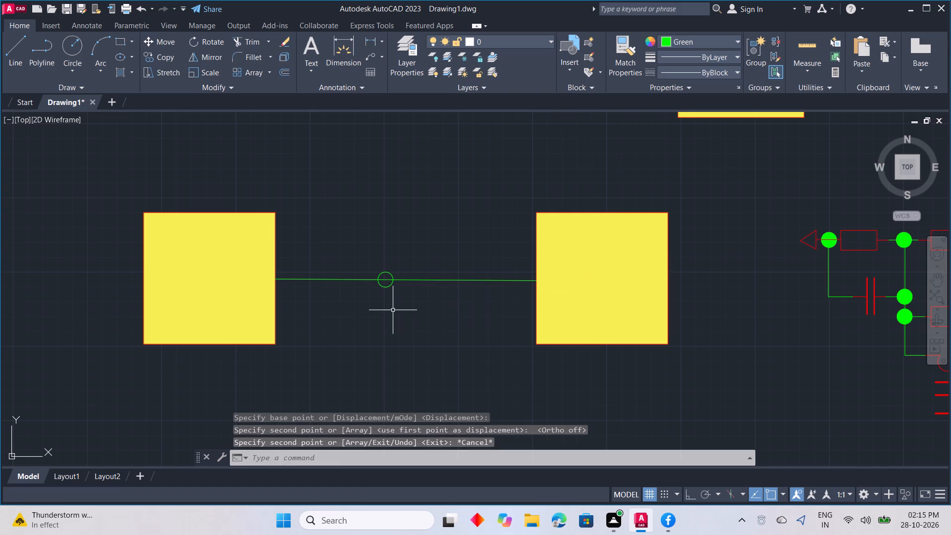
Fill the lower half of the copied junction circle with a solid hatch in Green.
key("h")
key("space")
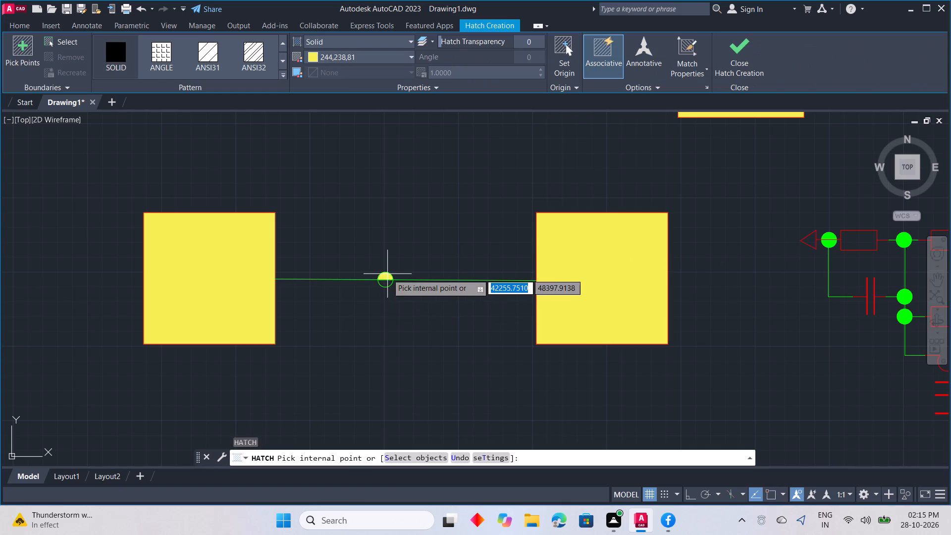
left_click(340, 60)
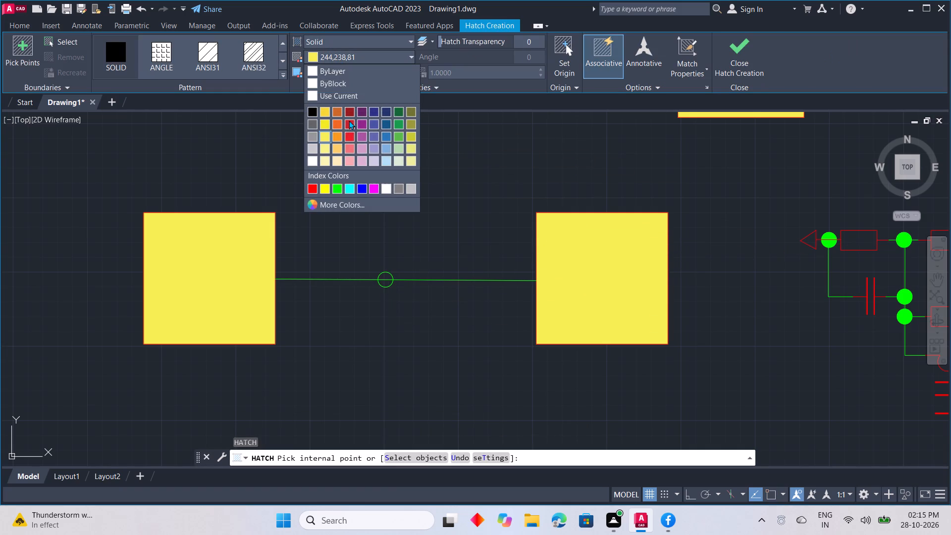
left_click(336, 182)
left_click(386, 279)
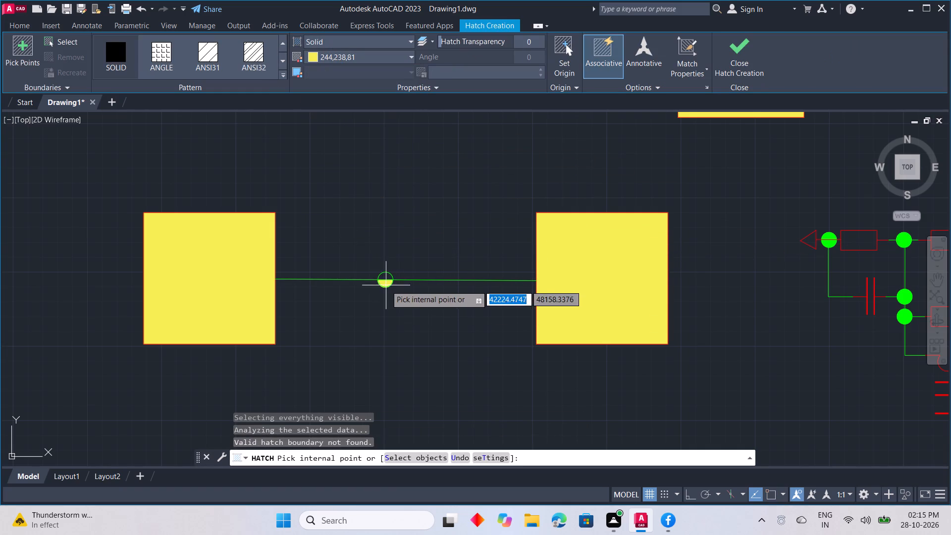
left_click(379, 58)
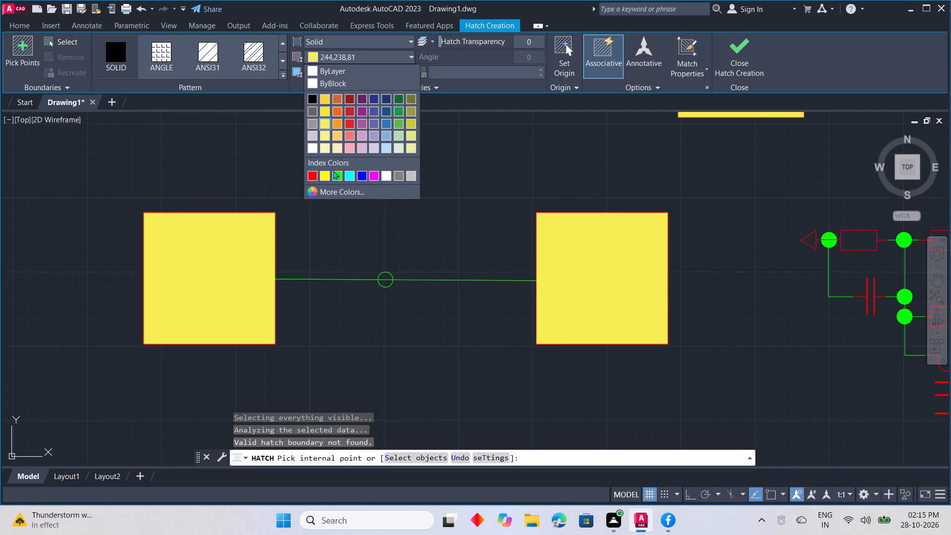
left_click(338, 175)
left_click(386, 272)
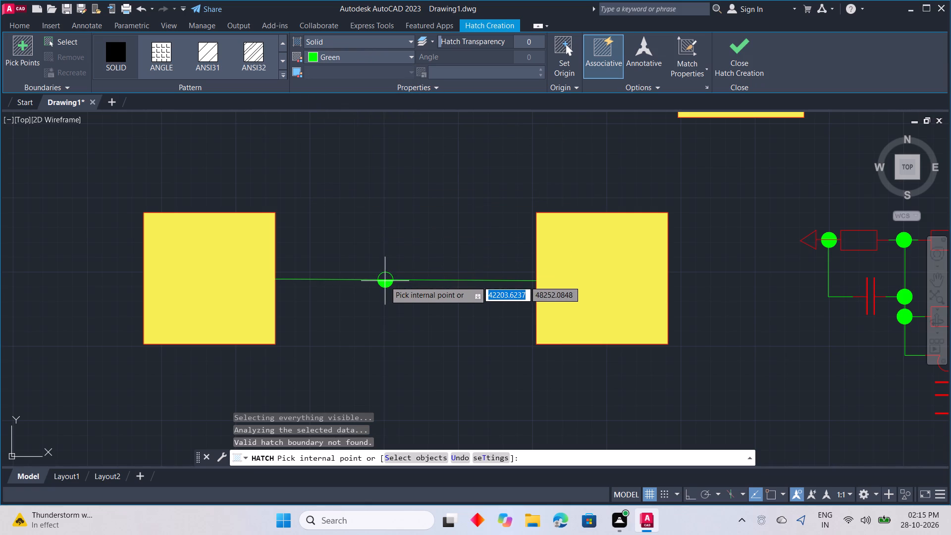
left_click(388, 276)
left_click(387, 285)
left_click(386, 276)
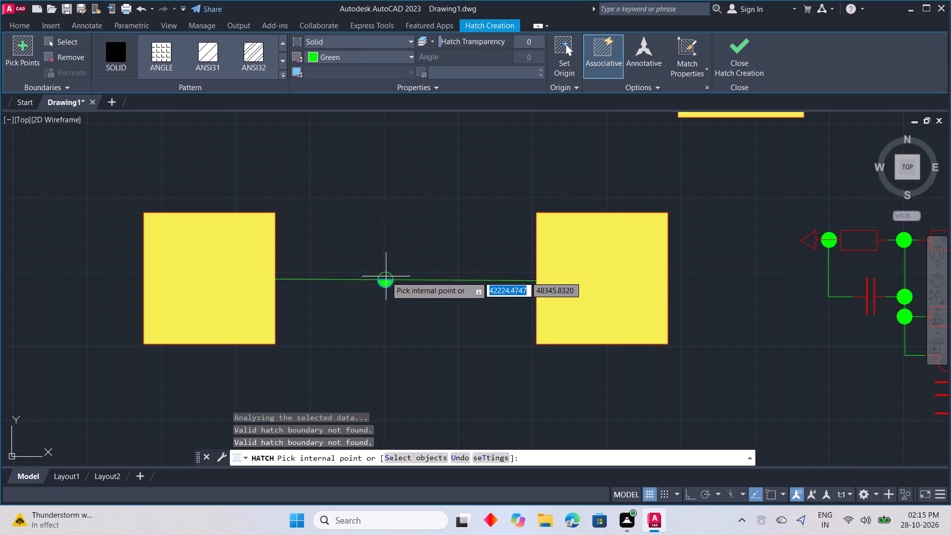
scroll(385, 275, "up", 2)
left_click(385, 279)
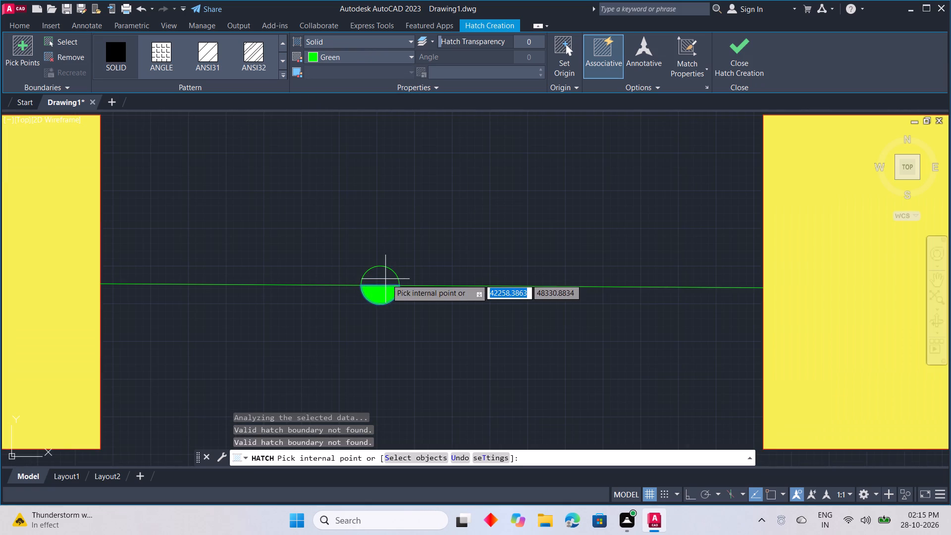
left_click(391, 278)
left_click(391, 278)
key("Escape")
key("Escape")
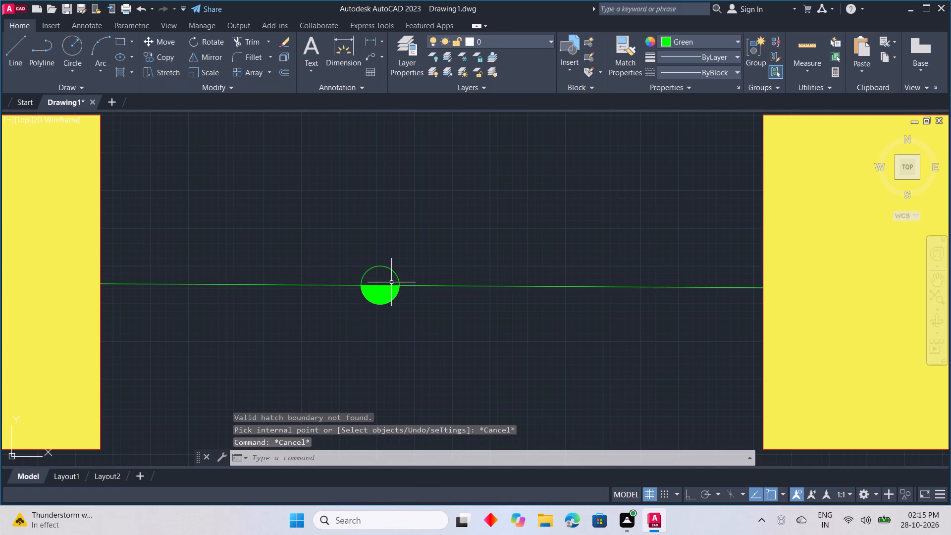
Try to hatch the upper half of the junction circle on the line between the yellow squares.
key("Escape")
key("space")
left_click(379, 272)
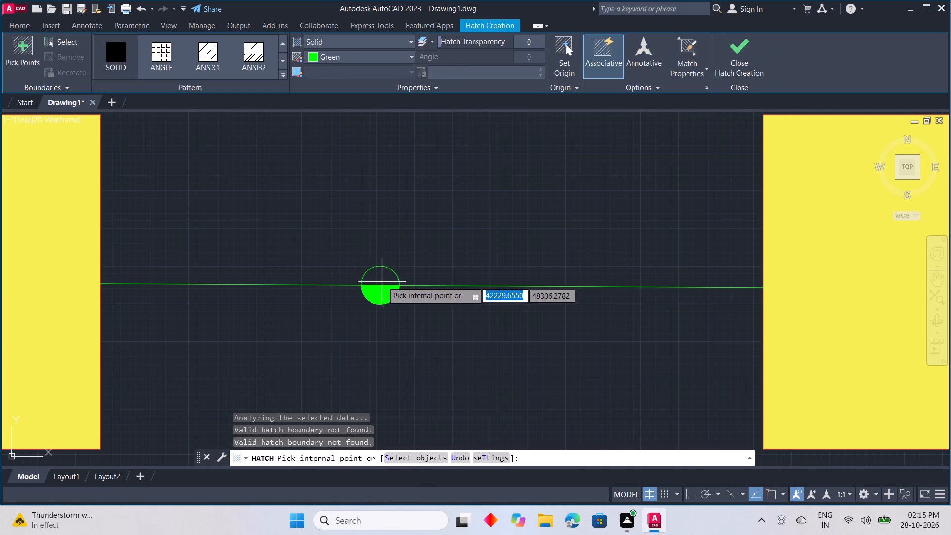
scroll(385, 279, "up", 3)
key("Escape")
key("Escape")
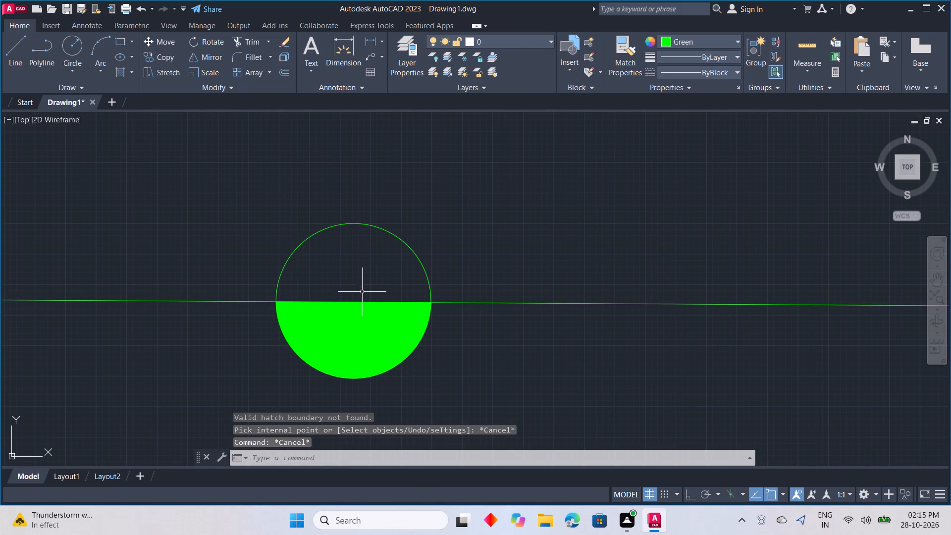
Trim the piece of the connecting line that crosses the inside of the junction circle.
key("t")
key("r")
key("space")
left_click_drag(355, 292, 351, 315)
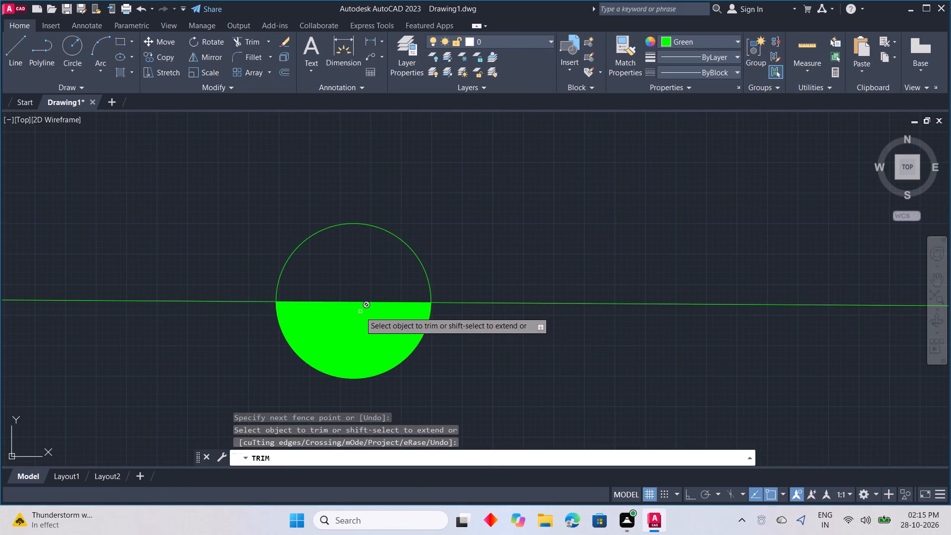
key("Escape")
Fill the remaining upper half of the junction circle with the solid green hatch.
key("h")
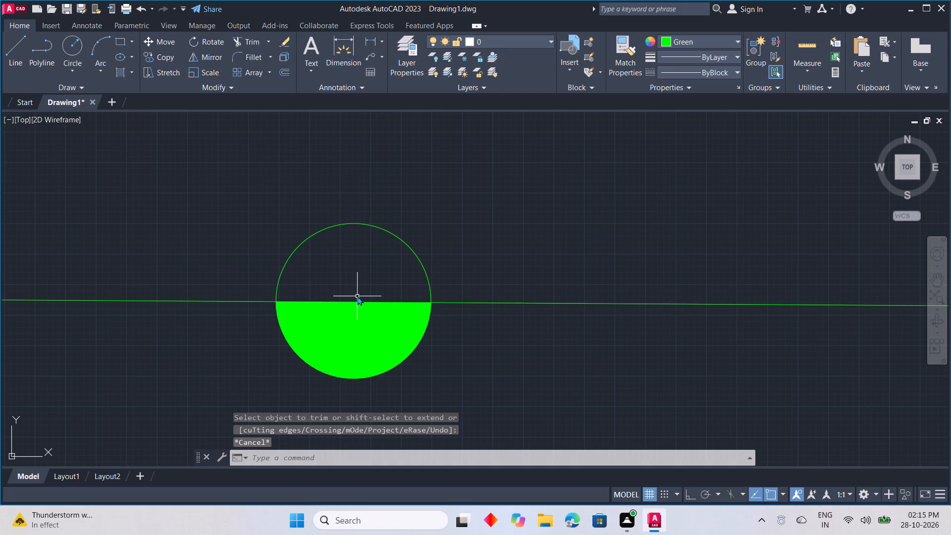
key("space")
left_click(356, 296)
key("Escape")
scroll(412, 319, "down", 3)
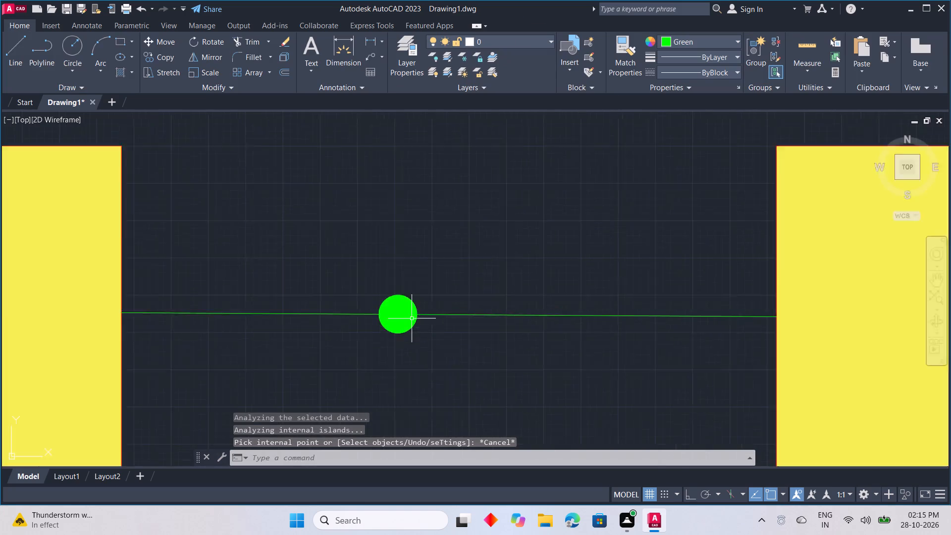
scroll(412, 319, "down", 1)
key("Escape")
scroll(413, 338, "down", 3)
middle_click_drag(433, 348, 429, 323)
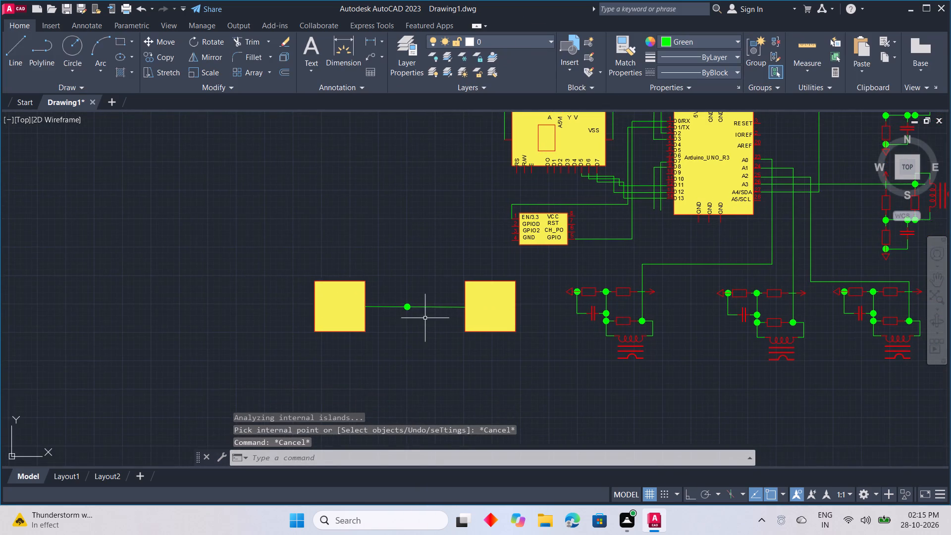
Copy the VCC text from the EN/3.3–GPIO module into the top of both yellow squares.
scroll(430, 317, "down", 2)
scroll(424, 318, "up", 1)
middle_click_drag(423, 320, 332, 379)
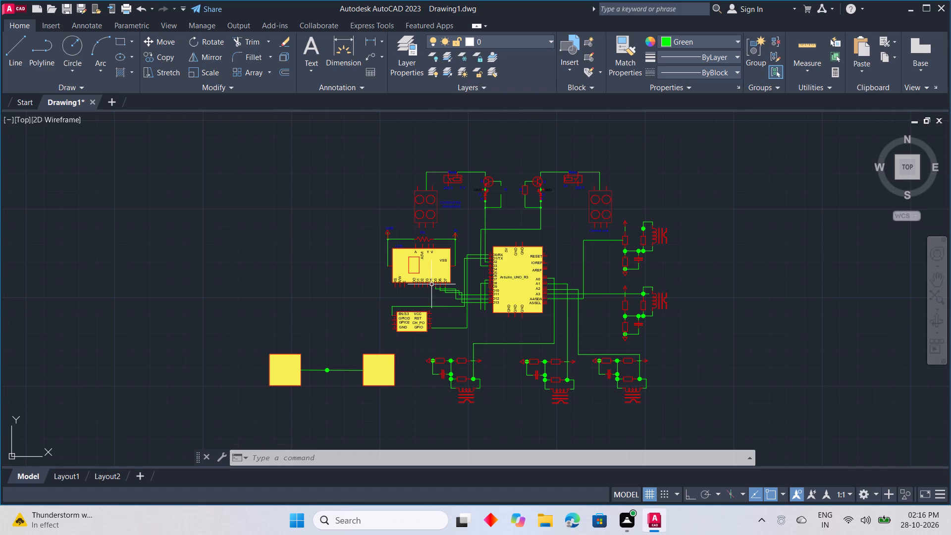
scroll(412, 309, "up", 1)
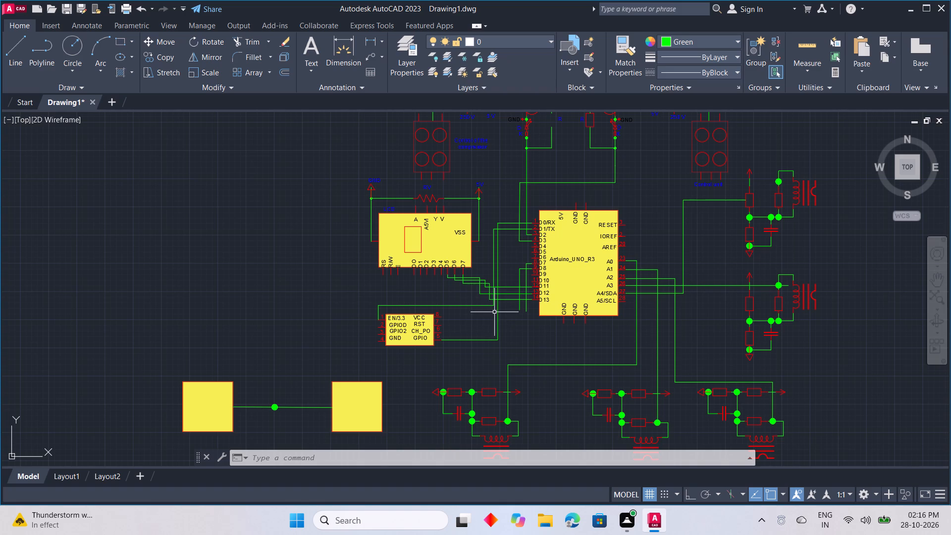
scroll(415, 323, "up", 2)
left_click(417, 312)
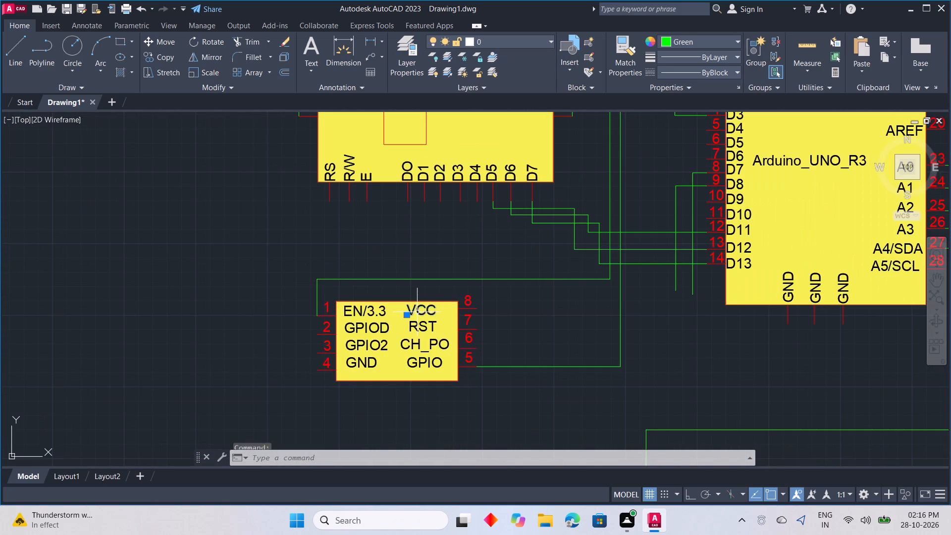
right_click(434, 332)
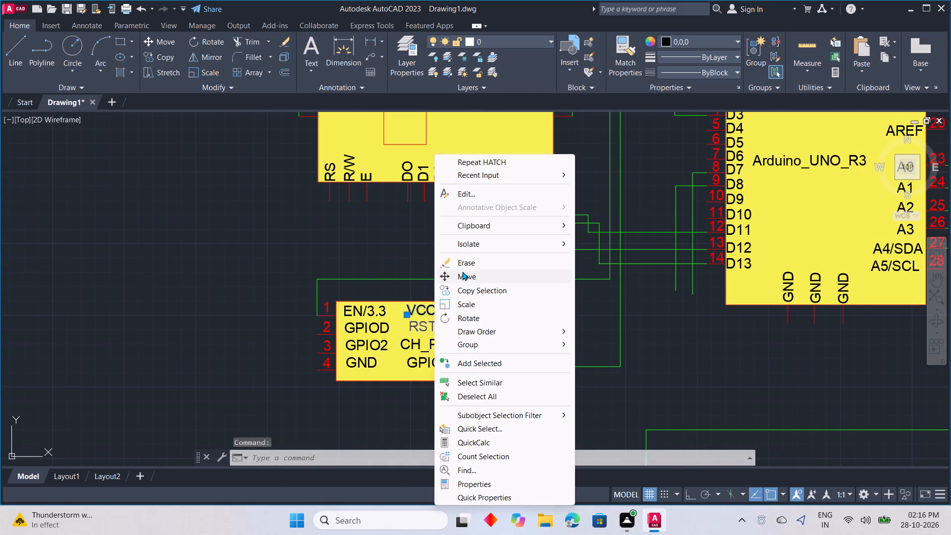
left_click(462, 288)
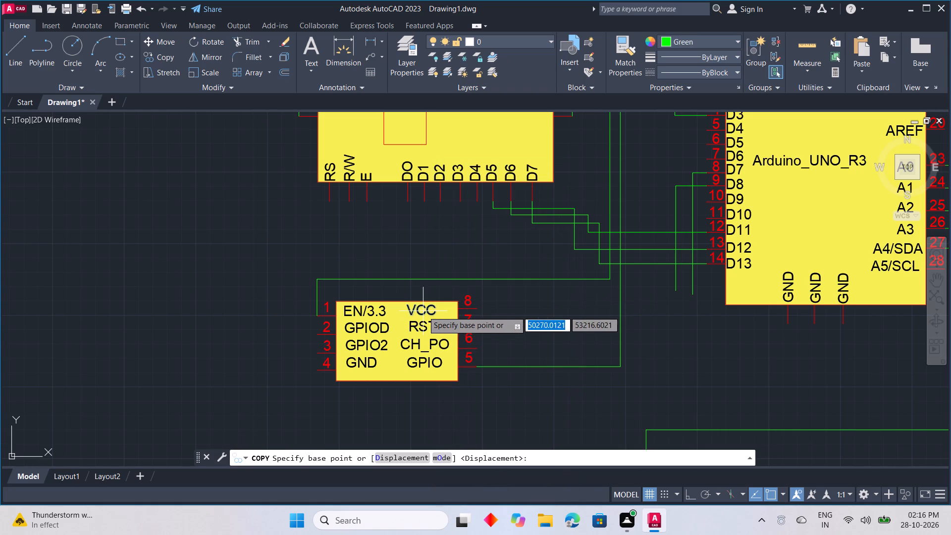
left_click(410, 314)
middle_click_drag(298, 364, 614, 192)
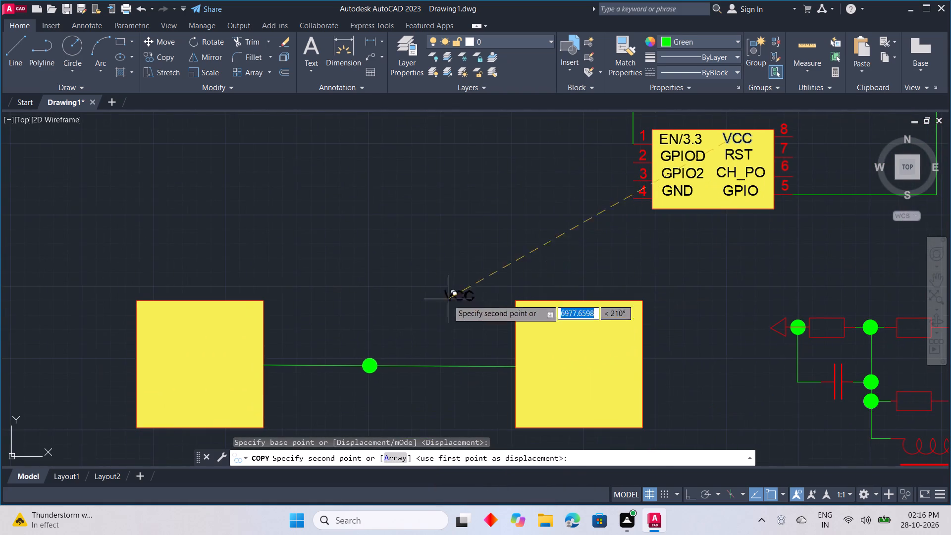
scroll(180, 326, "up", 1)
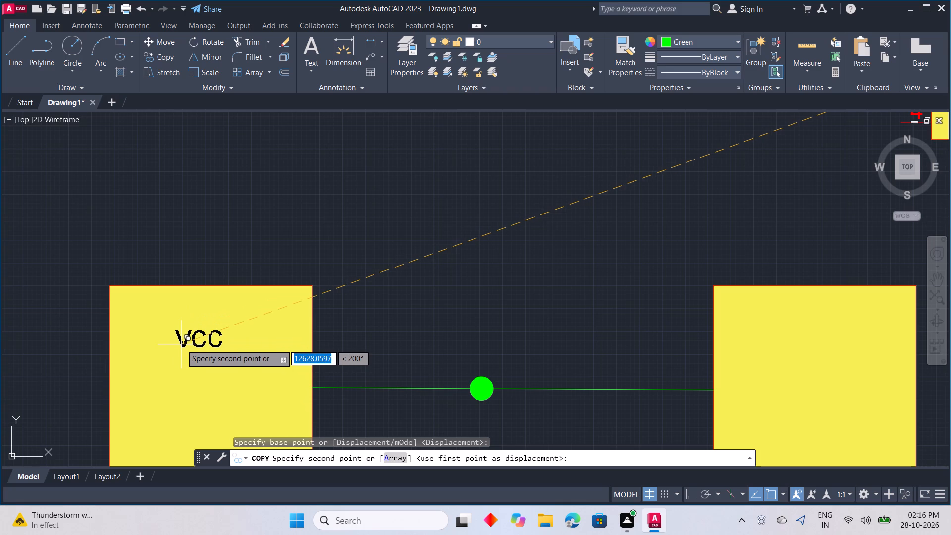
left_click(177, 310)
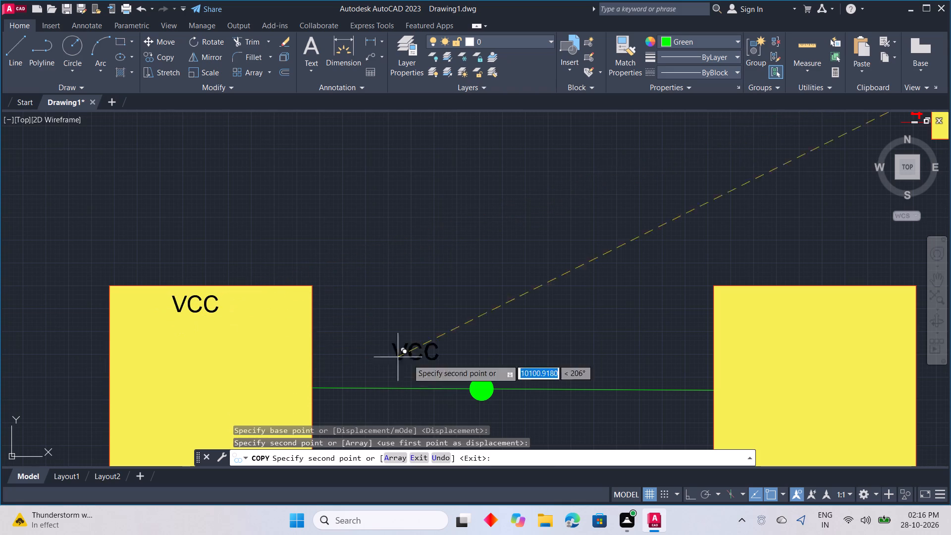
middle_click_drag(577, 364, 321, 311)
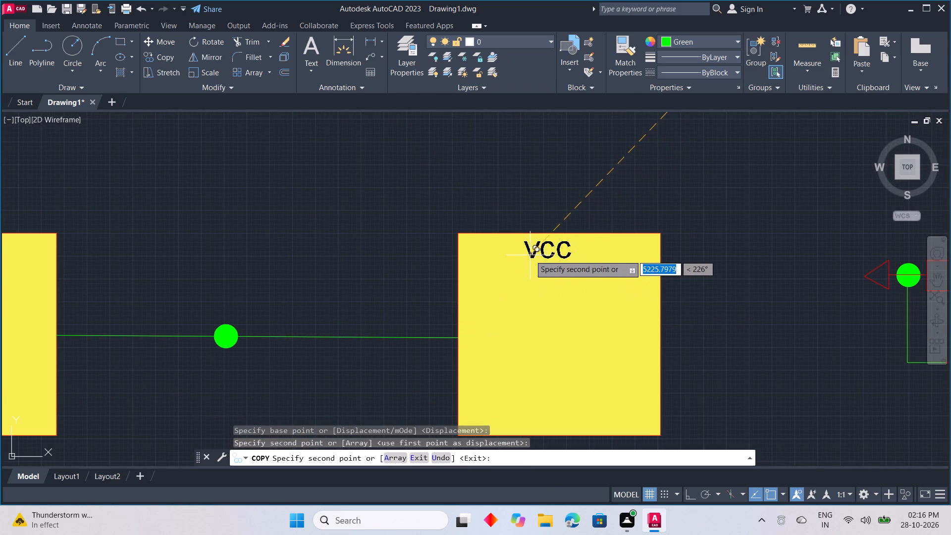
left_click(528, 257)
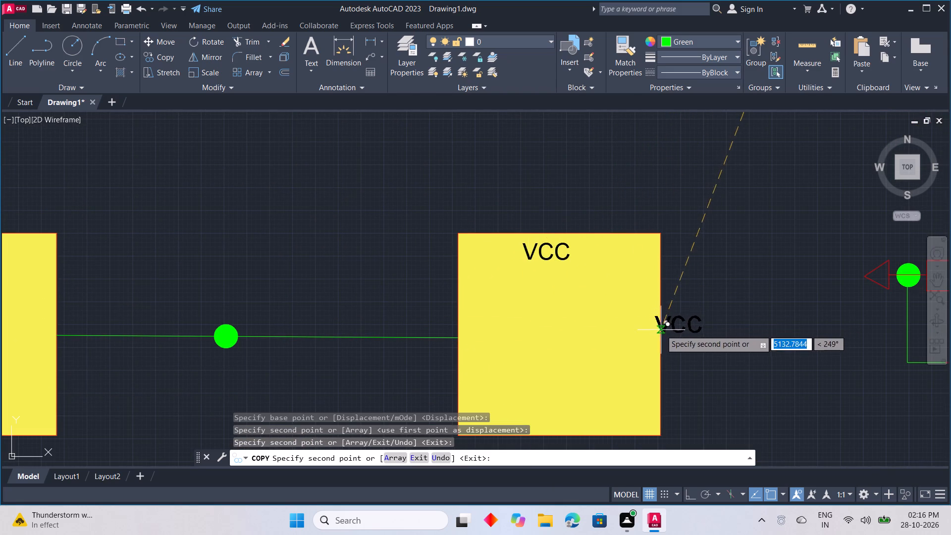
key("Escape")
Change the copied VCC label in each of the two yellow squares to OUT.
middle_click_drag(502, 299, 753, 343)
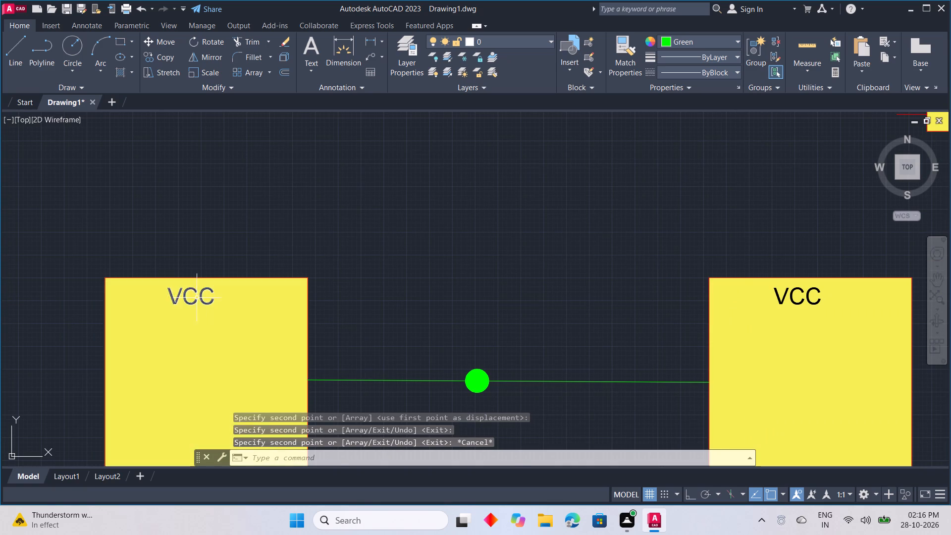
double_click(201, 293)
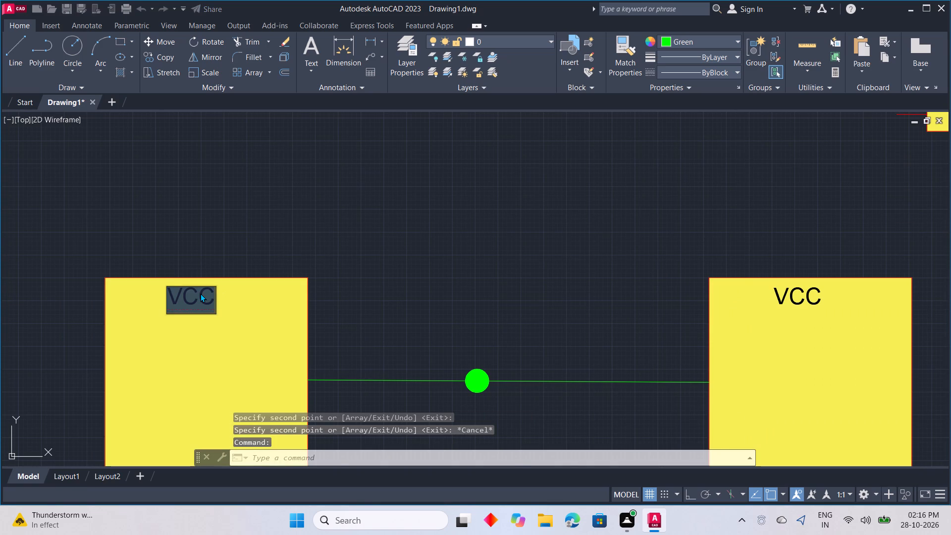
type("OUT")
left_click(529, 347)
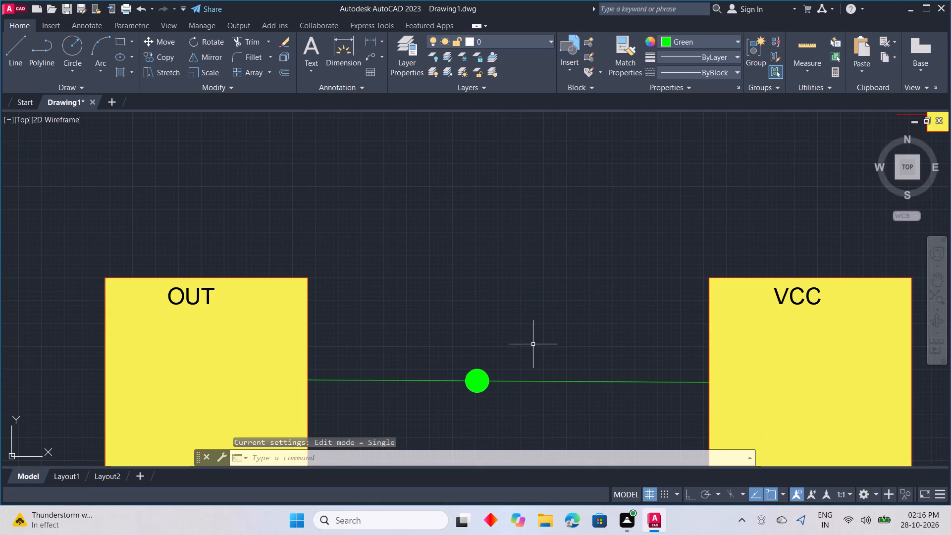
double_click(807, 296)
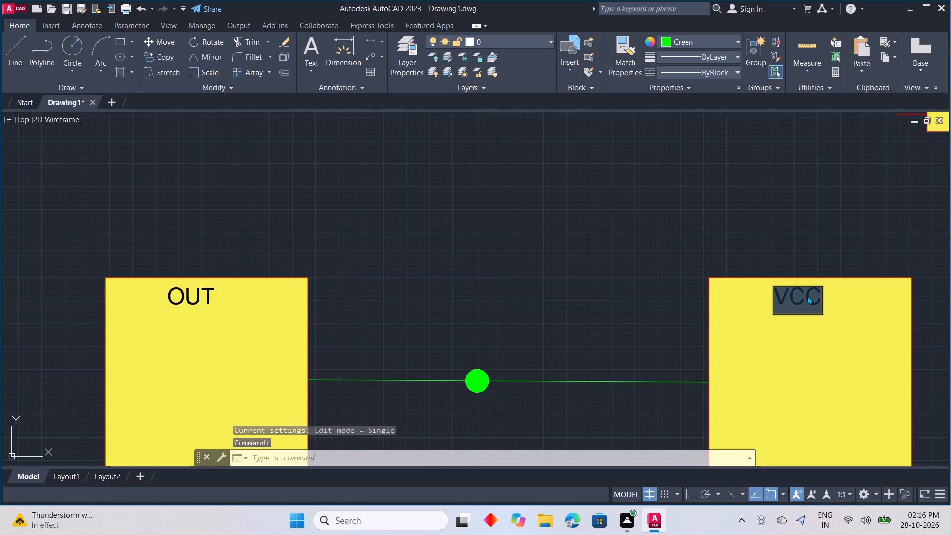
type("OUT")
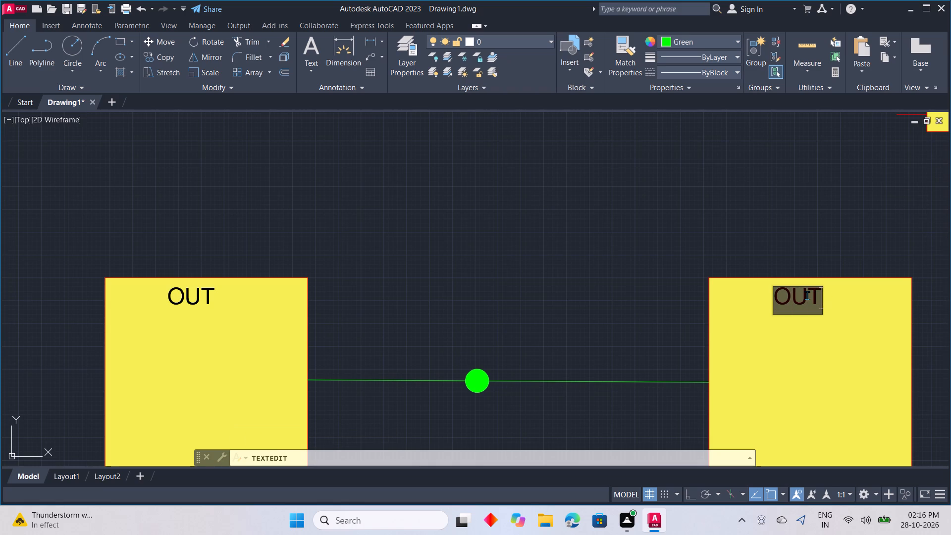
left_click(919, 229)
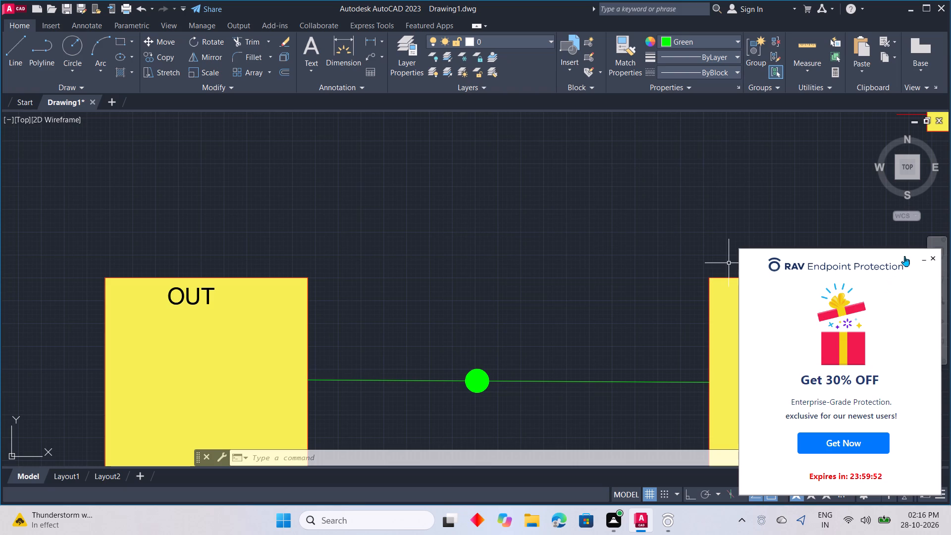
left_click(933, 259)
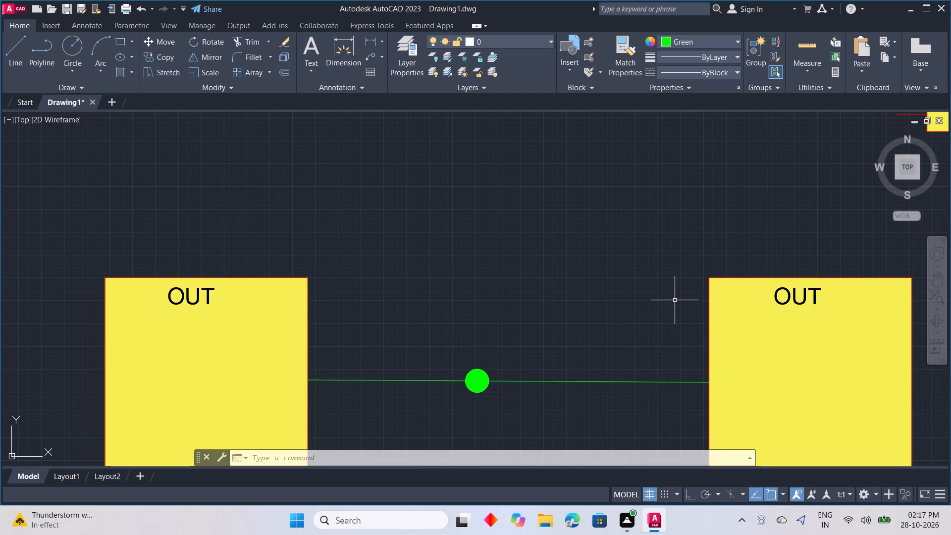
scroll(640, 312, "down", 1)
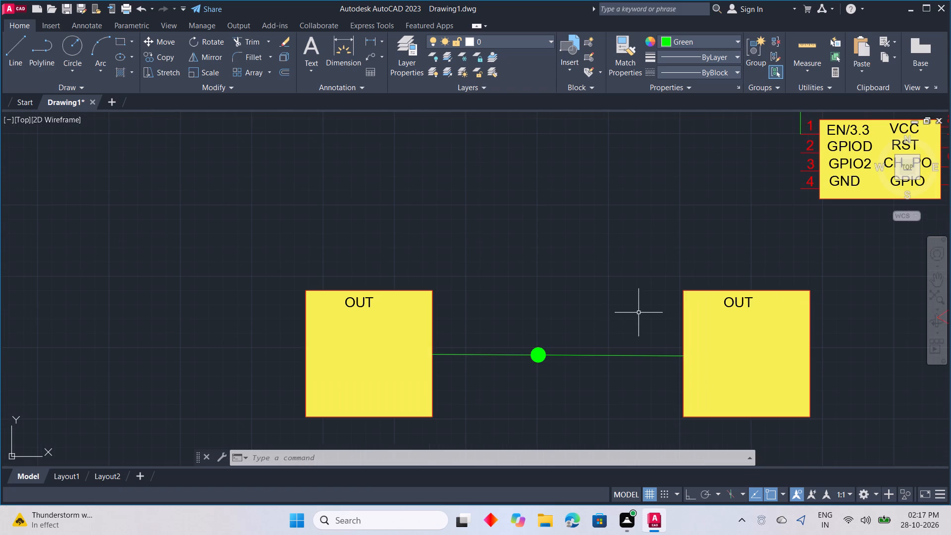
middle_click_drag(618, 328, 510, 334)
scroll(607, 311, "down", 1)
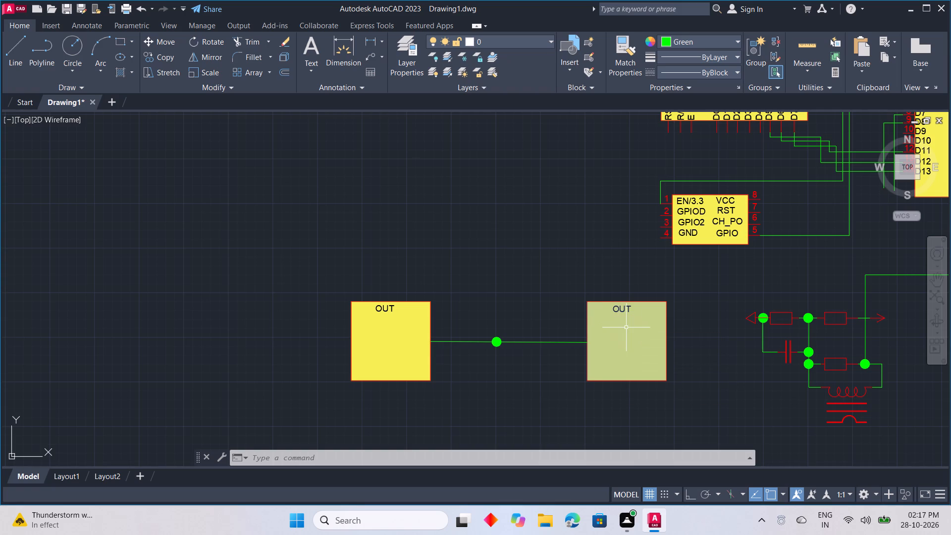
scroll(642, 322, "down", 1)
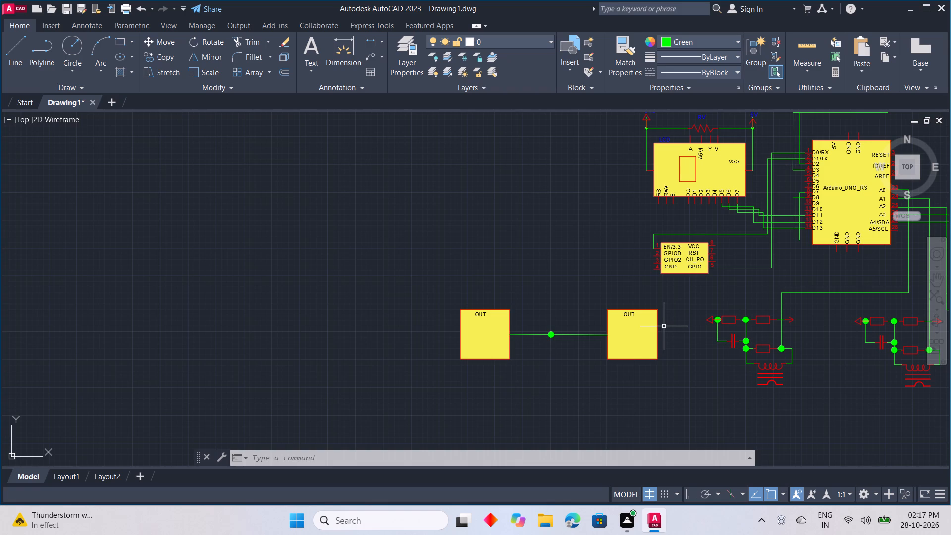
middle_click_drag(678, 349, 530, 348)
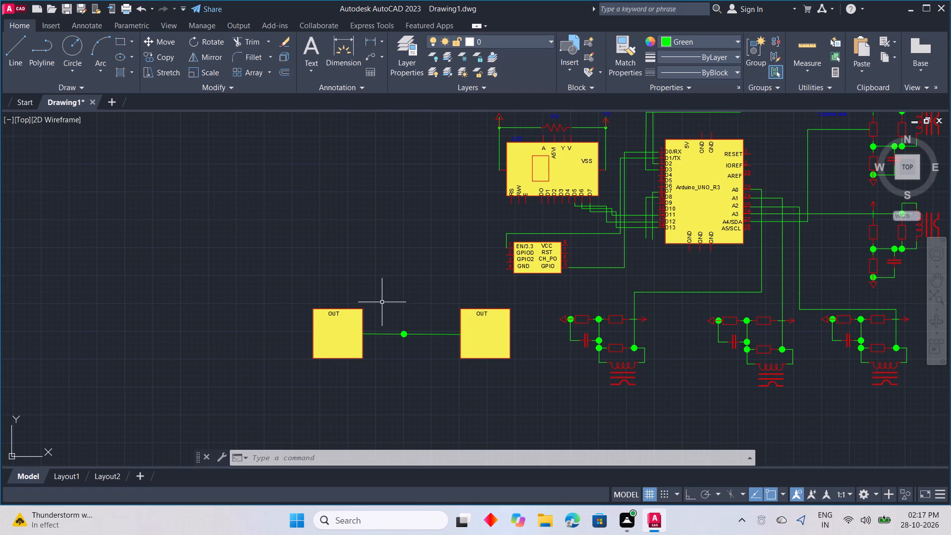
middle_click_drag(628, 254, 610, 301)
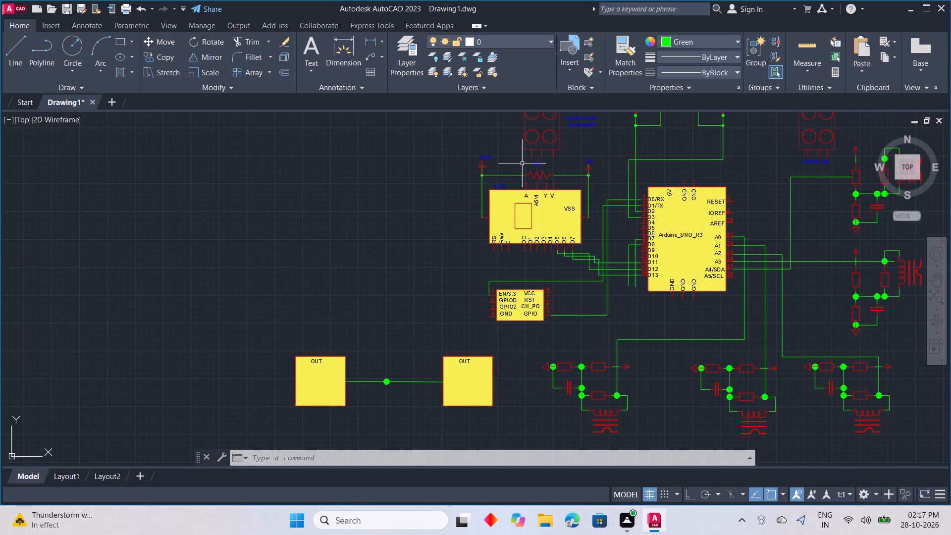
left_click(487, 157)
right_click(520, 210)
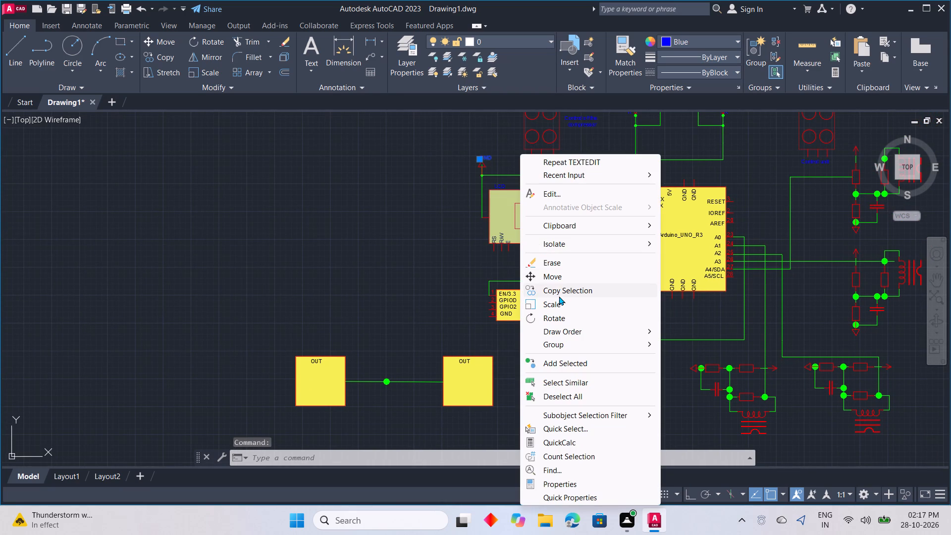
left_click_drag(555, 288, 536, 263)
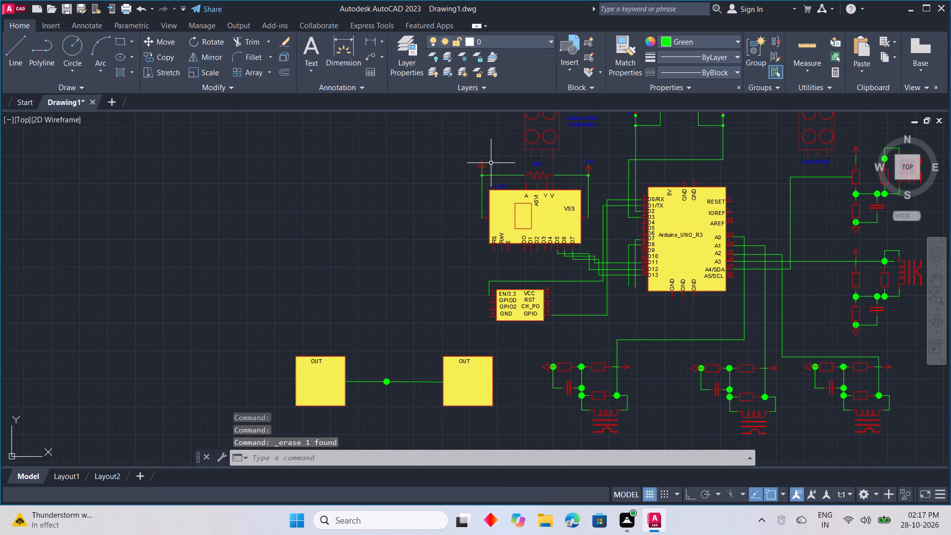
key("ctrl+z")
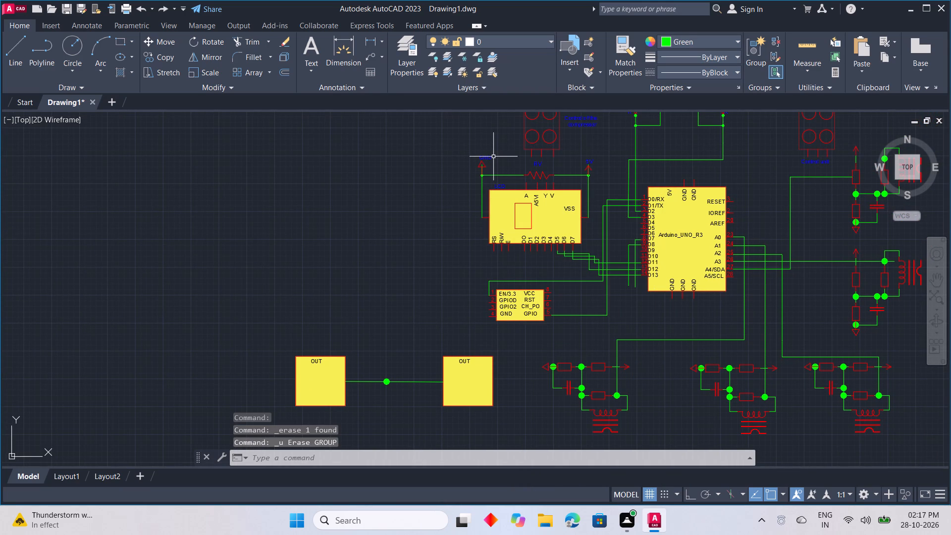
Copy the blue GND label from above the display module to above each yellow square and beside the right square.
left_click(493, 157)
right_click(500, 160)
left_click(549, 290)
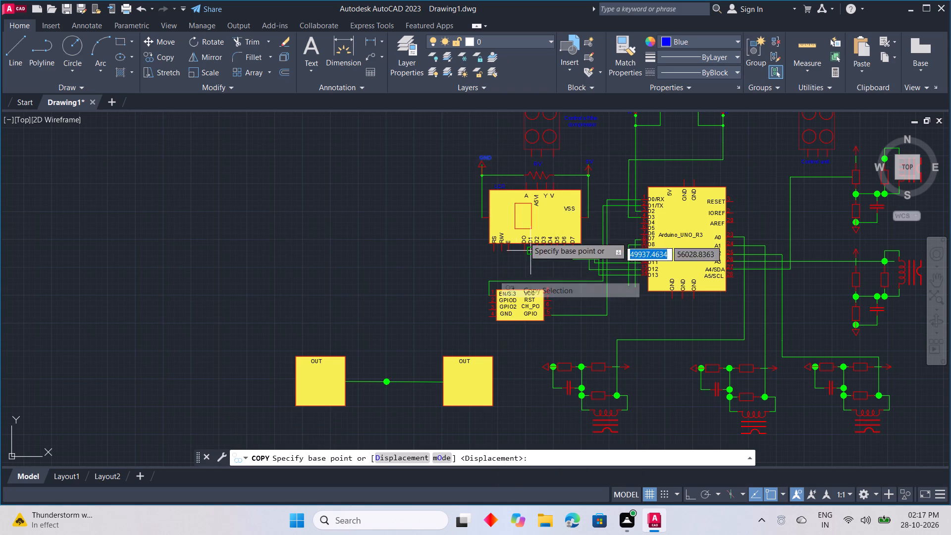
left_click(492, 158)
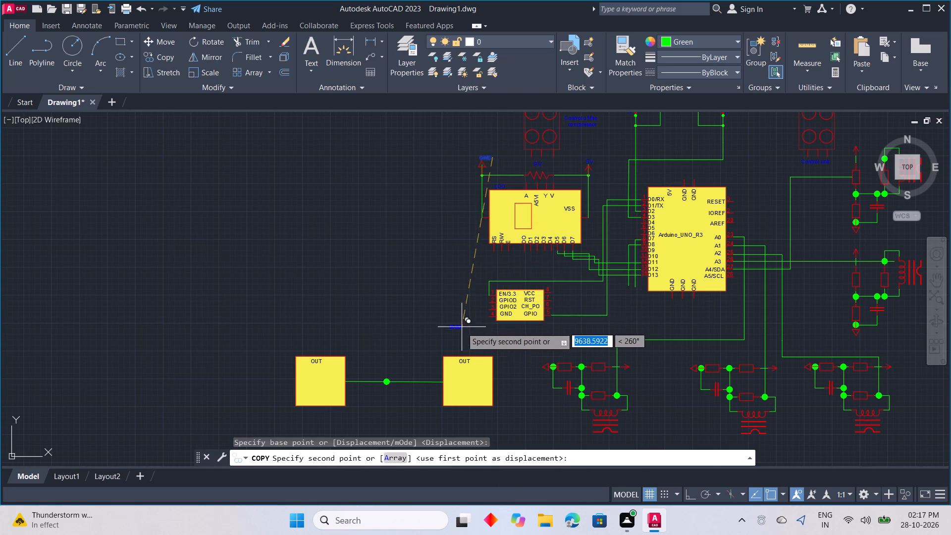
scroll(463, 329, "up", 2)
middle_click_drag(484, 338, 614, 252)
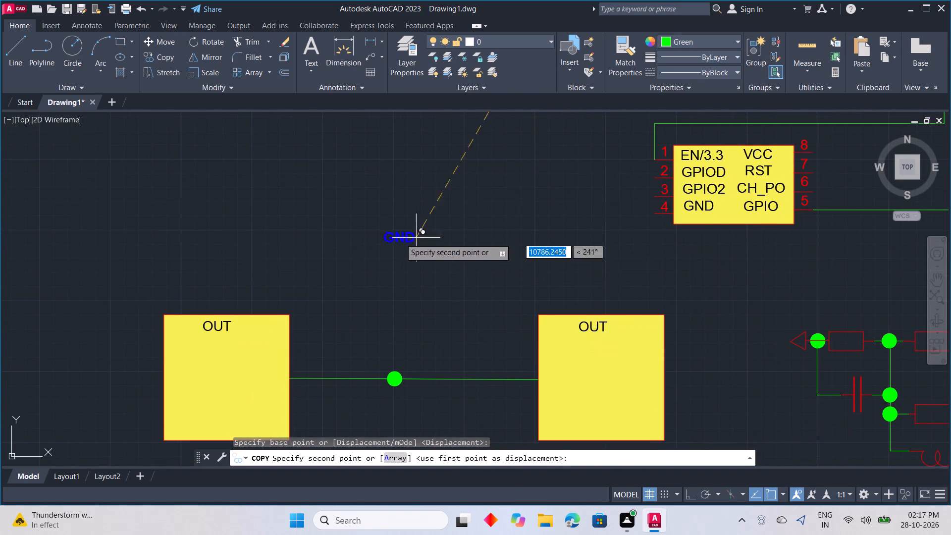
left_click(203, 299)
left_click(582, 298)
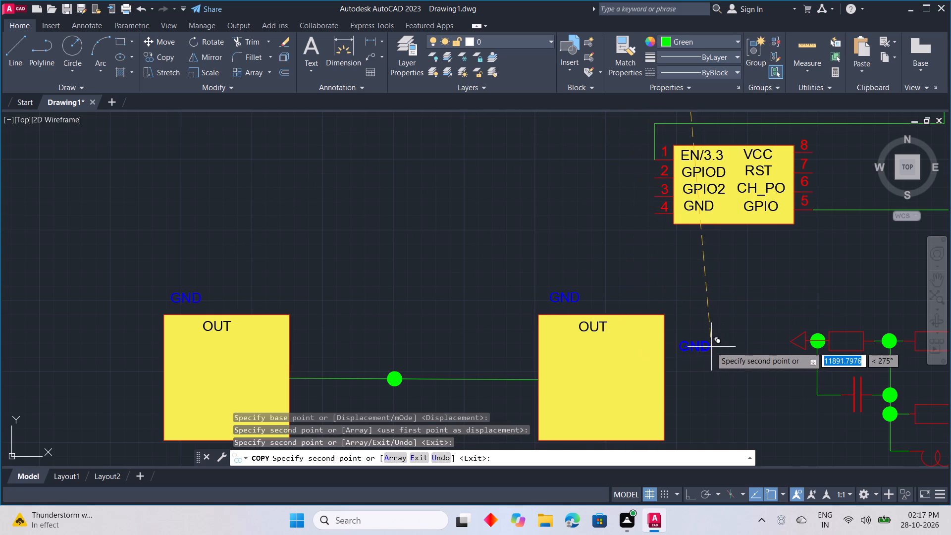
left_click(711, 347)
Copy the blue GND label above both upper resistors and beside both end arrows of the first lower circuit, next to the yellow squares.
middle_click_drag(744, 340, 532, 320)
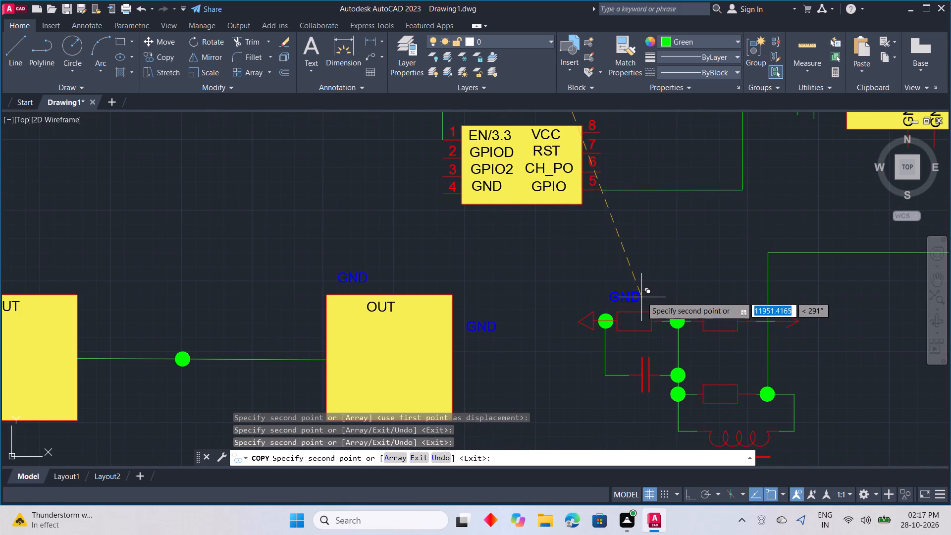
left_click(651, 298)
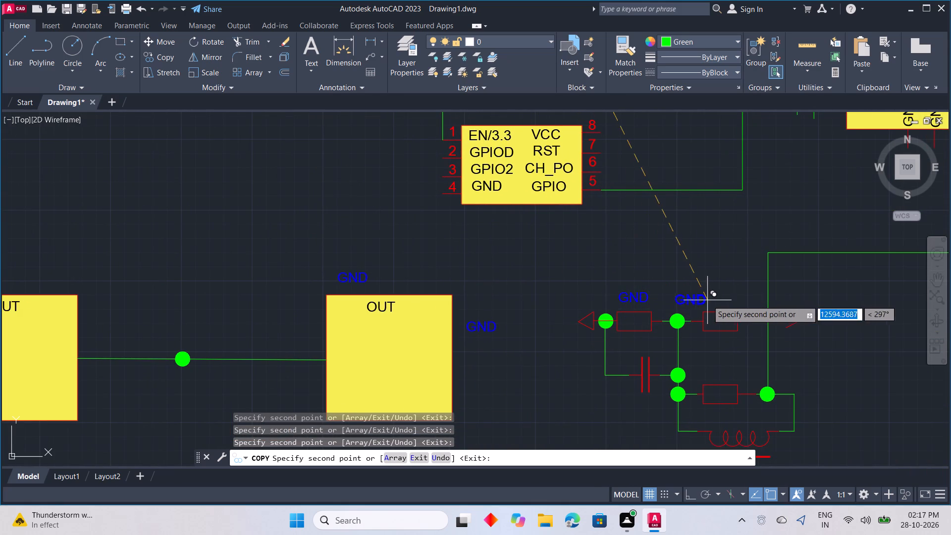
left_click(736, 301)
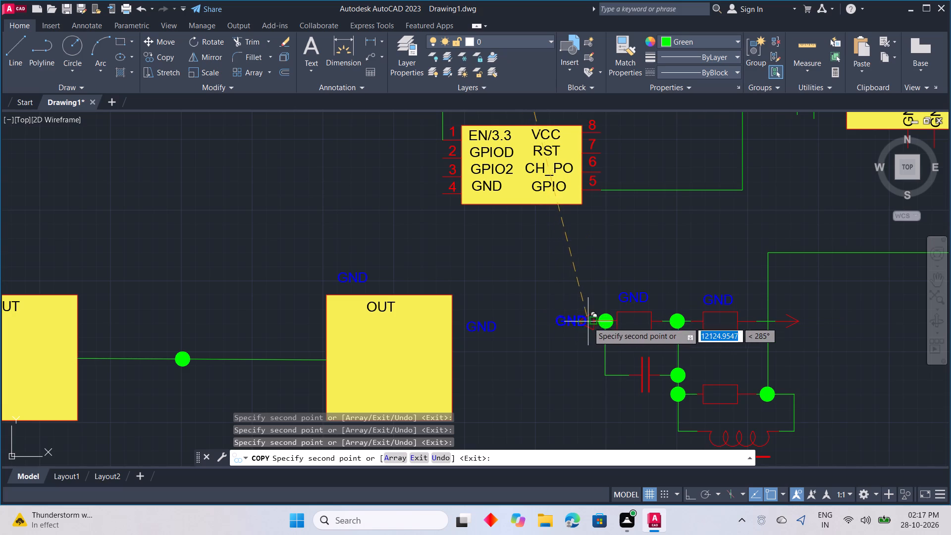
scroll(567, 333, "up", 1)
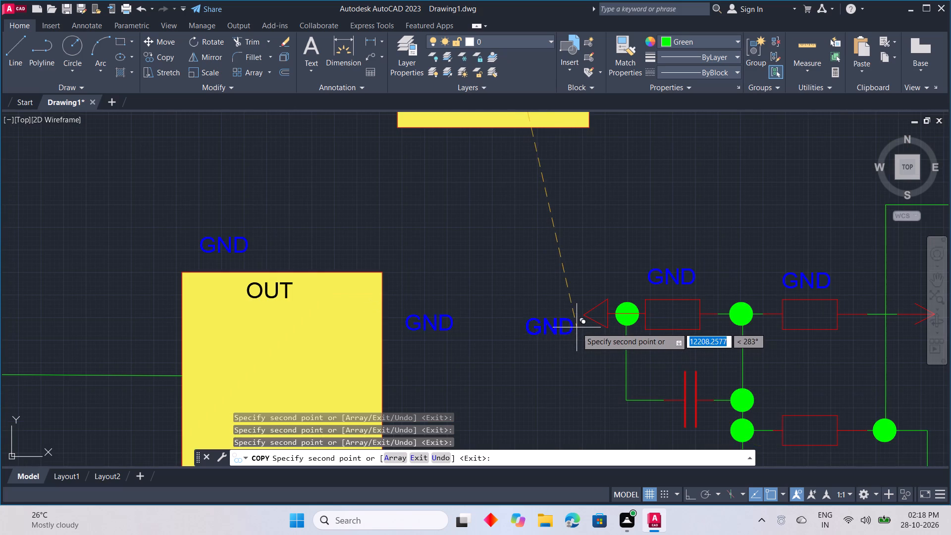
left_click(577, 327)
scroll(605, 349, "down", 2)
middle_click_drag(565, 346, 368, 317)
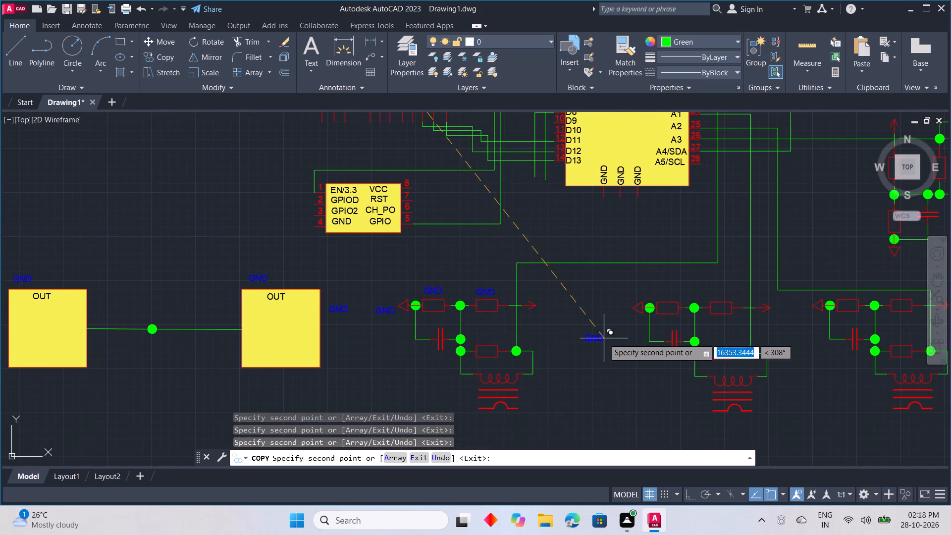
scroll(578, 309, "up", 1)
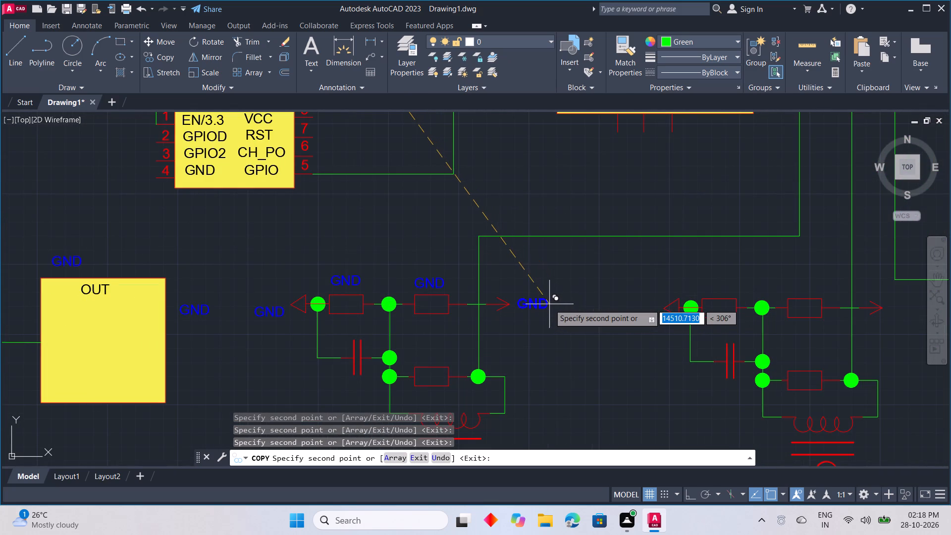
left_click(549, 304)
Copy the GND label beside the transformer, above the lower resistor and above the capacitor of the first lower circuit.
middle_click_drag(493, 402, 494, 402)
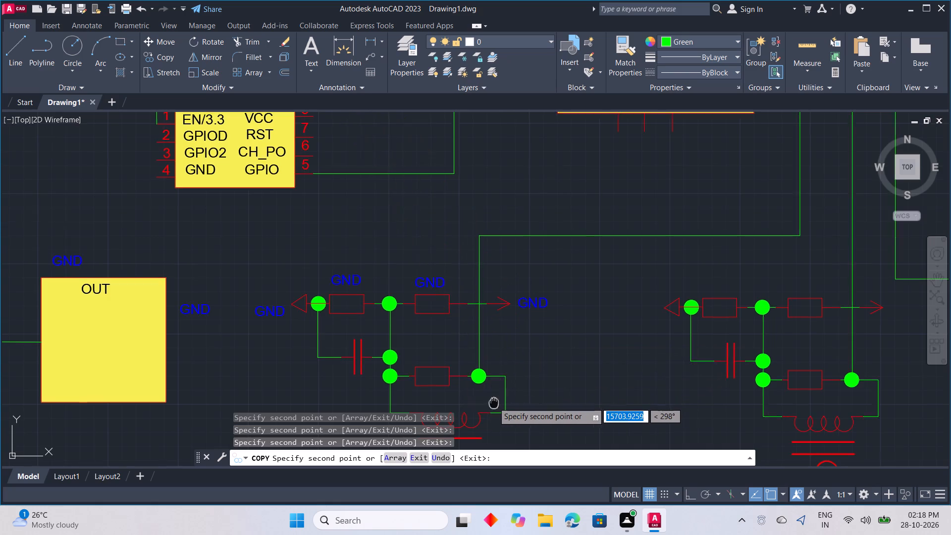
middle_click_drag(494, 402, 566, 280)
left_click(460, 331)
middle_click_drag(608, 345, 450, 354)
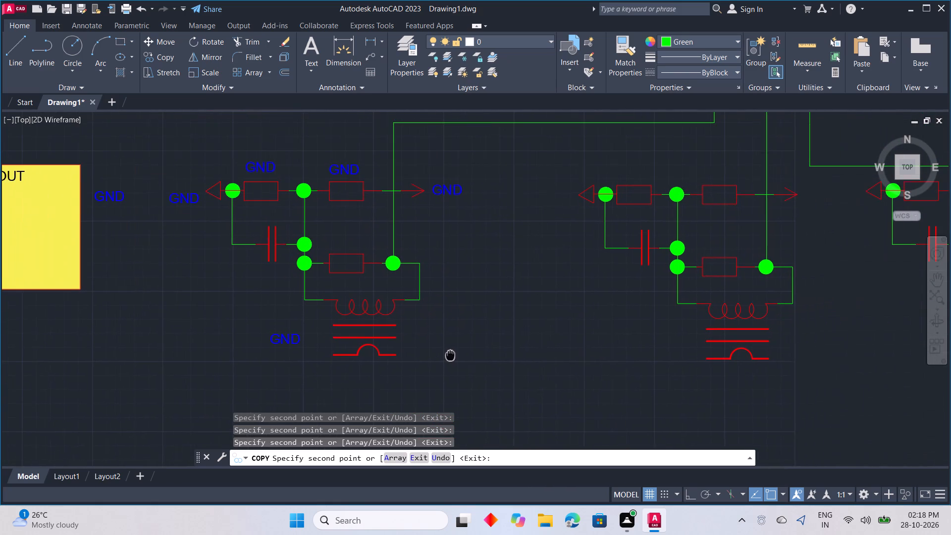
middle_click_drag(450, 354, 449, 354)
left_click(358, 241)
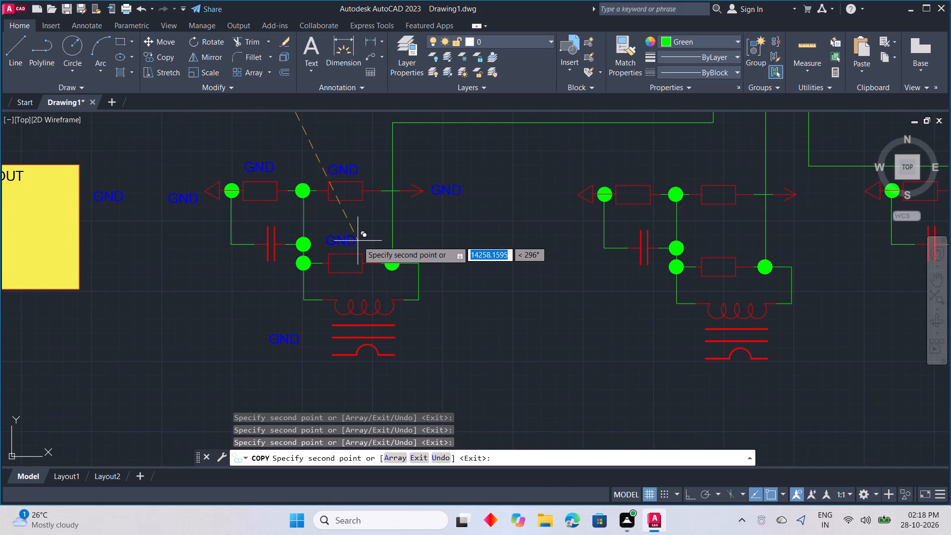
scroll(294, 258, "up", 1)
left_click(281, 189)
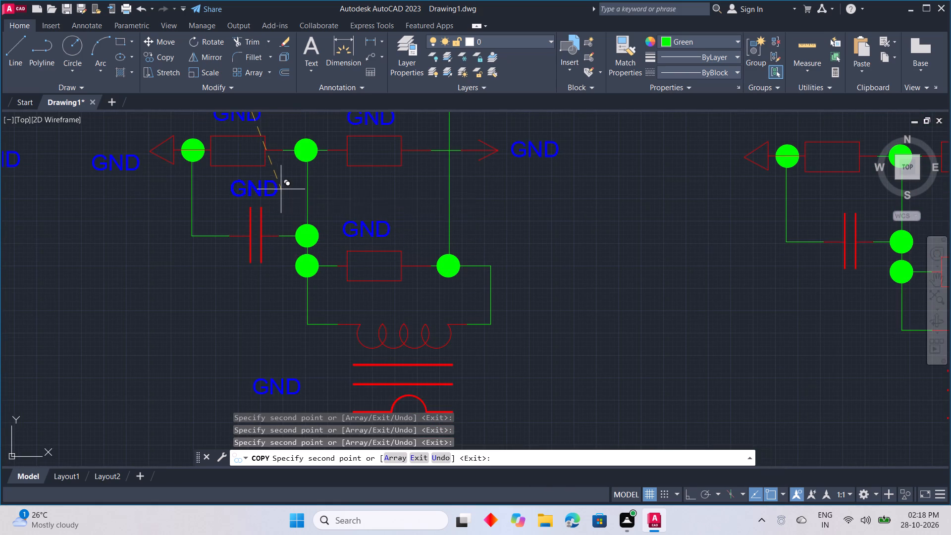
Copy the GND label to the capacitor, both end arrows, all three resistors and the transformer of the second lower circuit.
middle_click_drag(727, 285, 463, 287)
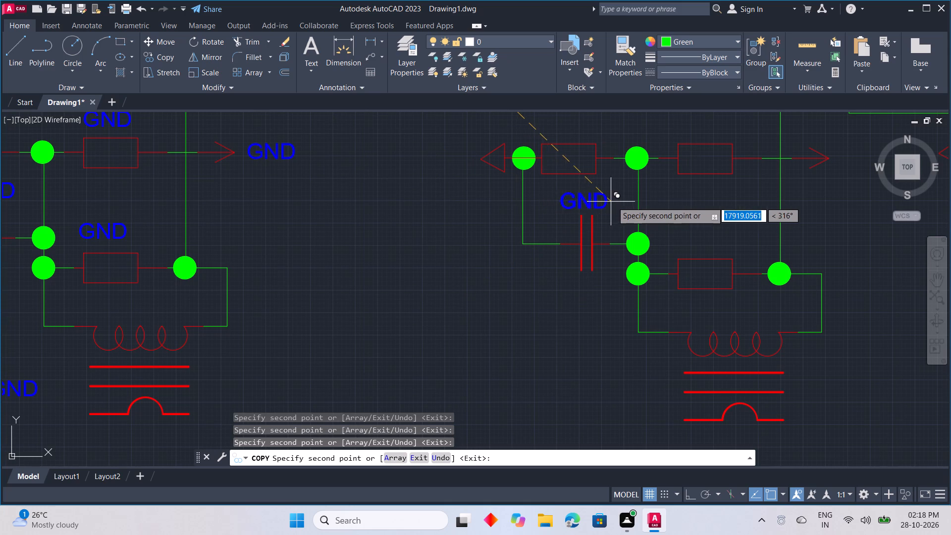
left_click(612, 202)
left_click(472, 173)
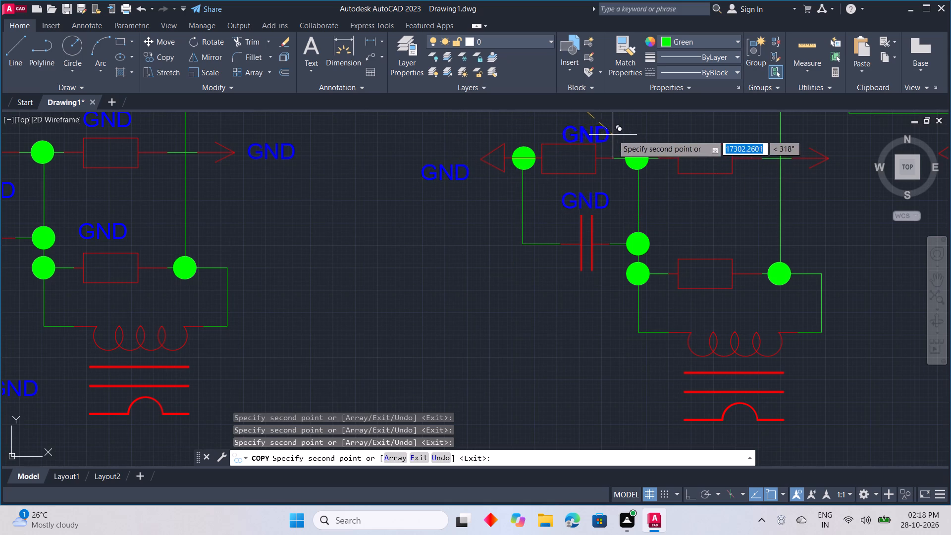
left_click(588, 126)
middle_click_drag(636, 142, 496, 214)
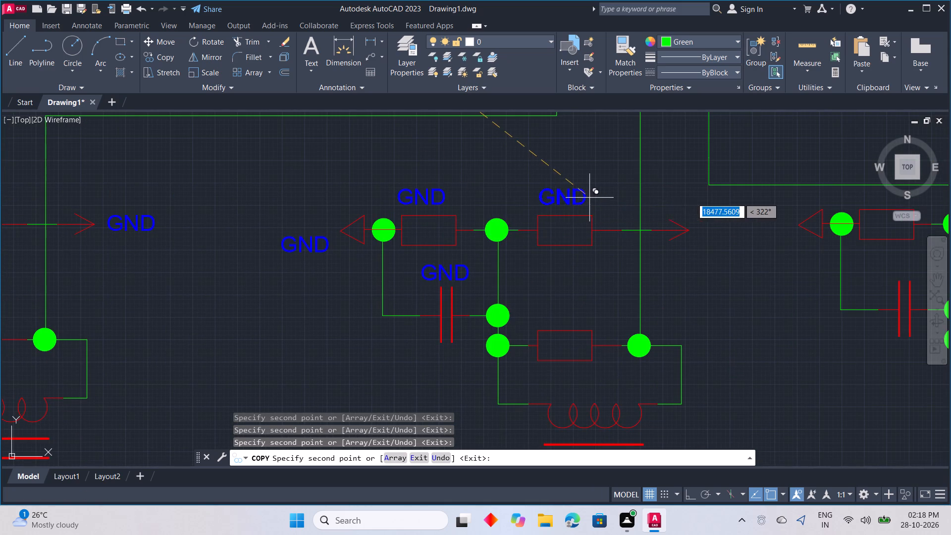
left_click(589, 198)
left_click(594, 312)
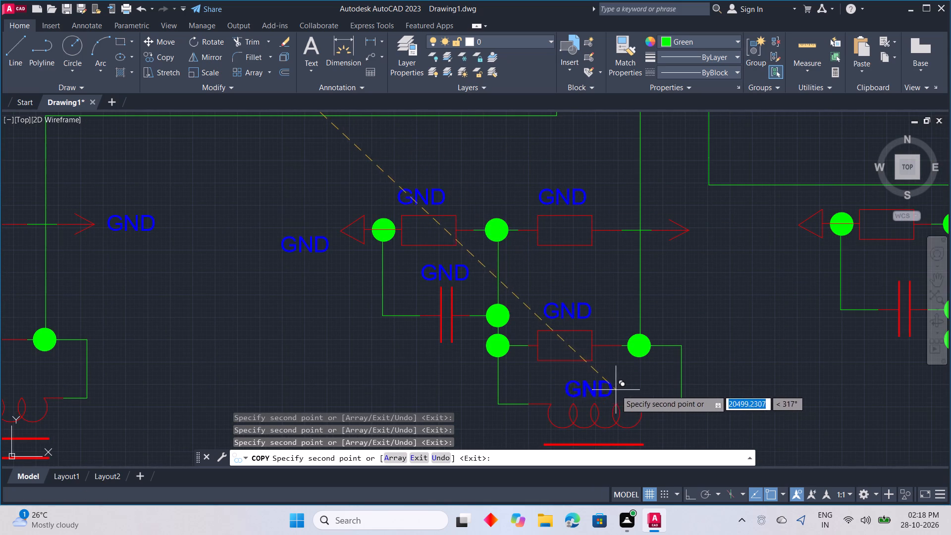
middle_click_drag(619, 392, 655, 254)
left_click(554, 327)
middle_click_drag(687, 304, 688, 304)
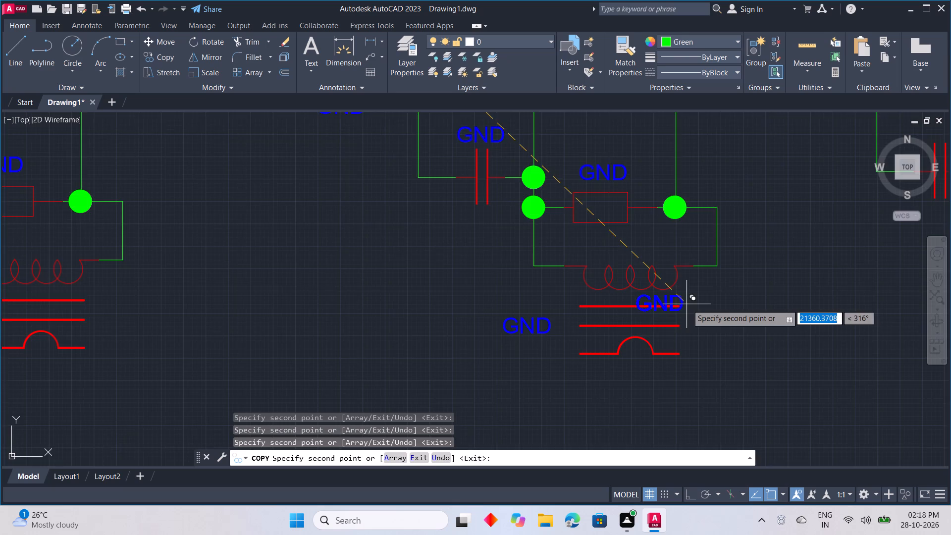
middle_click_drag(688, 304, 528, 477)
left_click(618, 276)
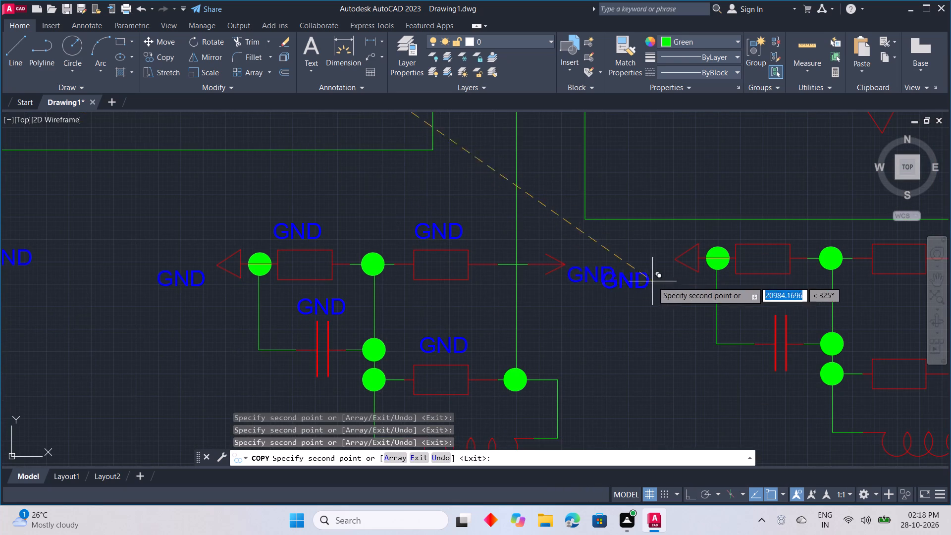
Copy the GND label to both end arrows, all three resistors, the capacitor and the transformer of the third lower circuit.
left_click(679, 273)
middle_click_drag(686, 328, 533, 352)
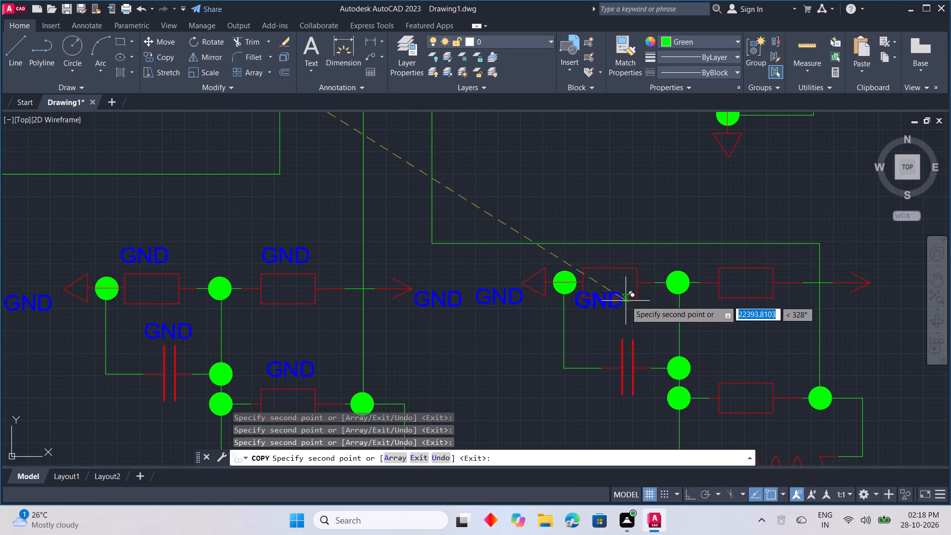
left_click_drag(631, 260, 637, 258)
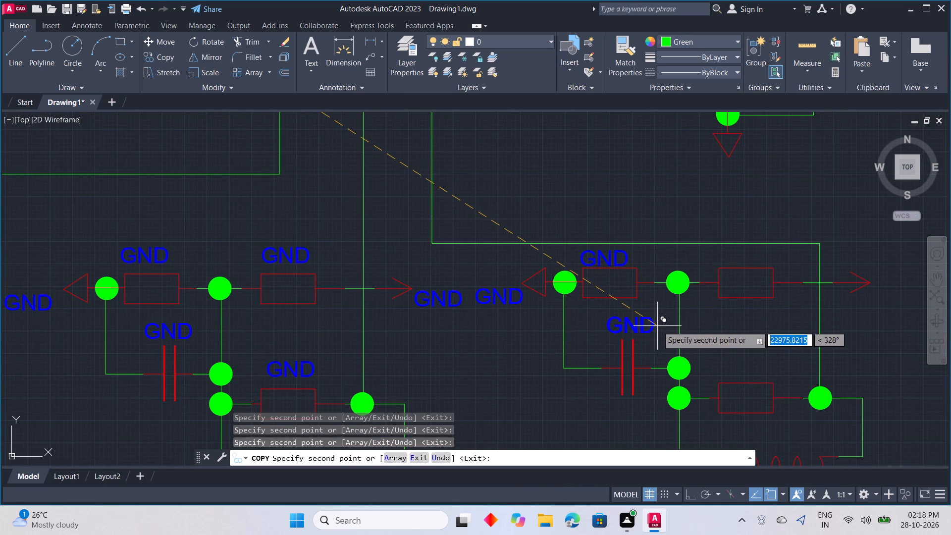
left_click(657, 326)
left_click(770, 258)
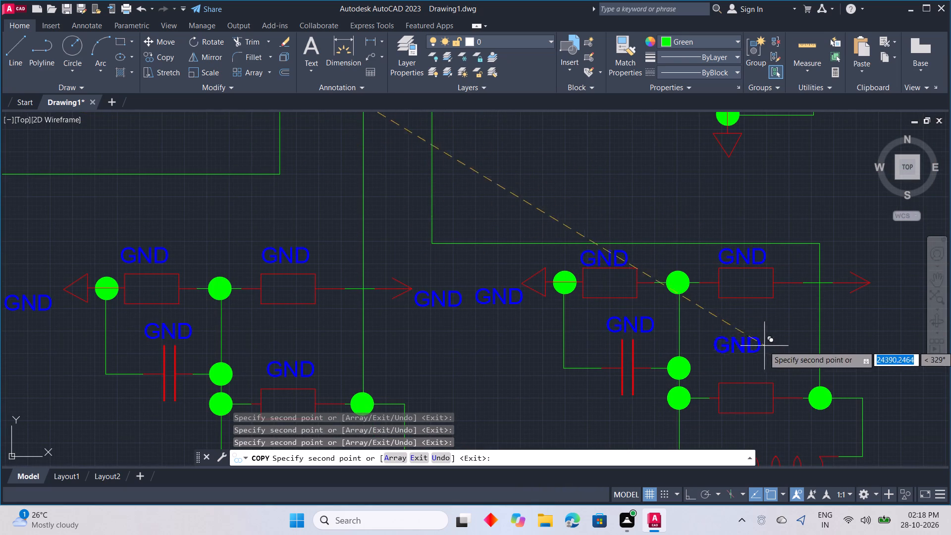
left_click(768, 369)
middle_click_drag(770, 372, 592, 263)
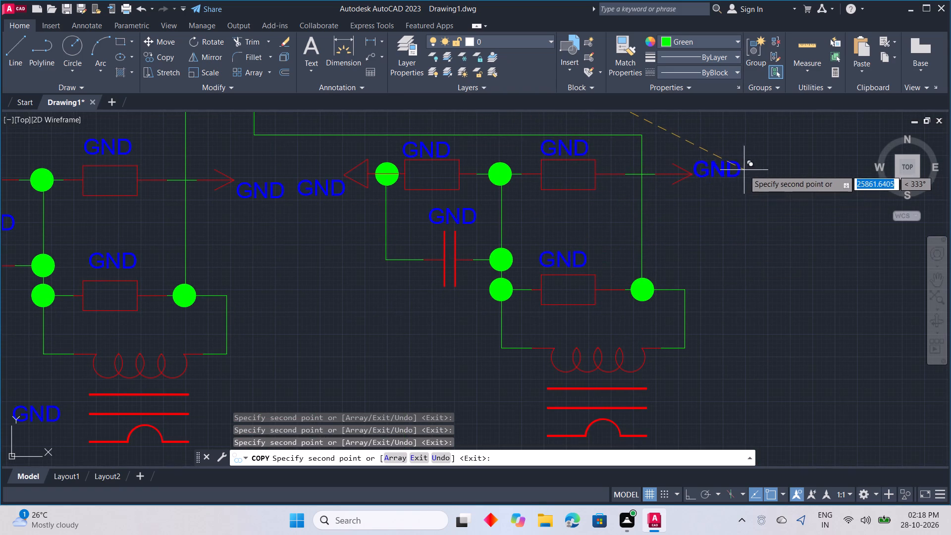
left_click(749, 177)
middle_click_drag(750, 309, 778, 211)
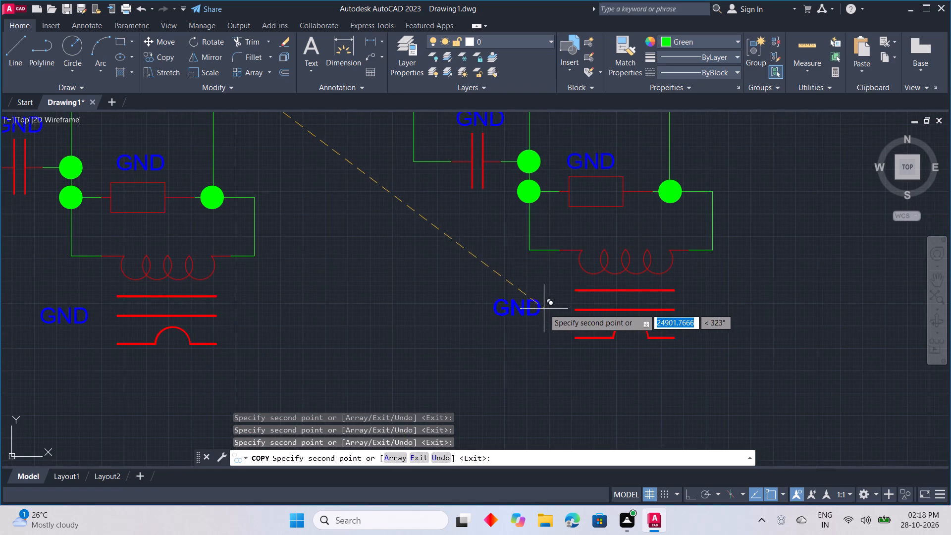
left_click(566, 315)
Copy the GND label into the lower of the two vertical circuits east of the Arduino, including beside each of its three resistors.
middle_click_drag(879, 278, 745, 457)
scroll(630, 253, "down", 2)
middle_click_drag(651, 244, 750, 410)
scroll(693, 383, "up", 2)
left_click(622, 370)
middle_click_drag(664, 330, 671, 444)
scroll(656, 376, "up", 1)
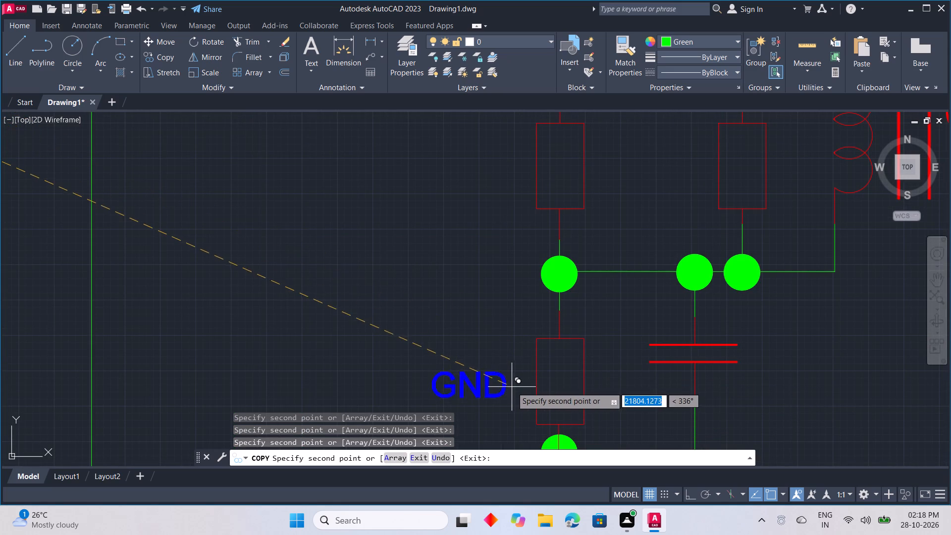
left_click(534, 380)
middle_click_drag(530, 248, 550, 358)
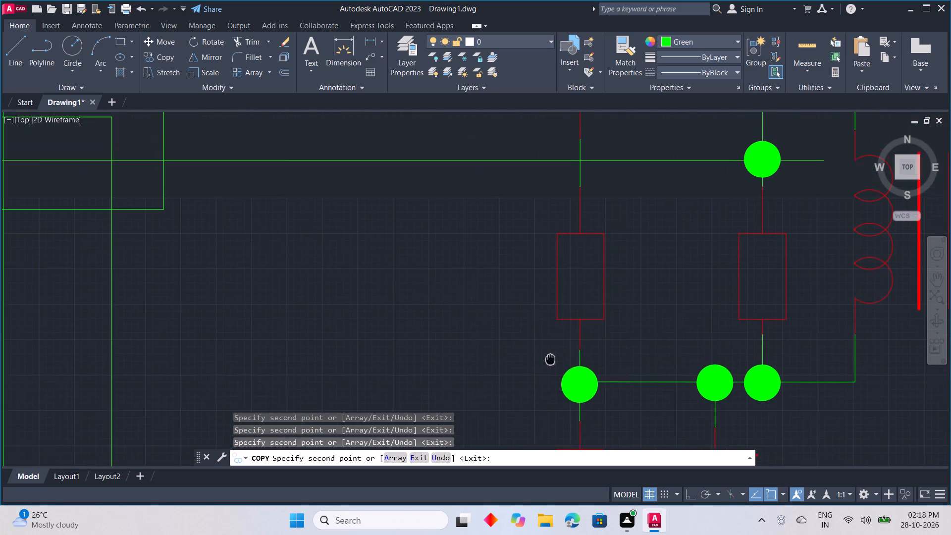
middle_click_drag(550, 358, 550, 359)
left_click(553, 284)
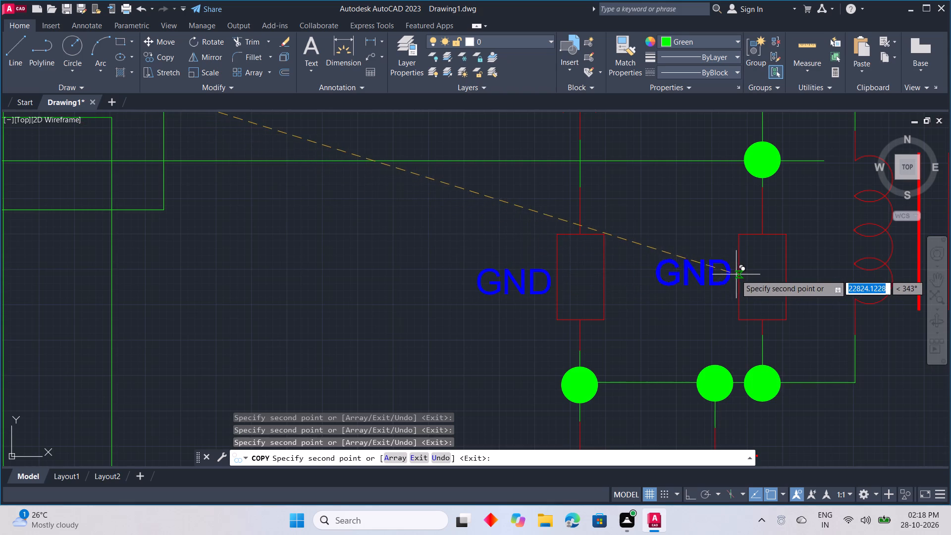
left_click(735, 275)
Copy the GND label beside the capacitor and below the transformer of the same lower vertical circuit.
middle_click_drag(730, 347, 698, 220)
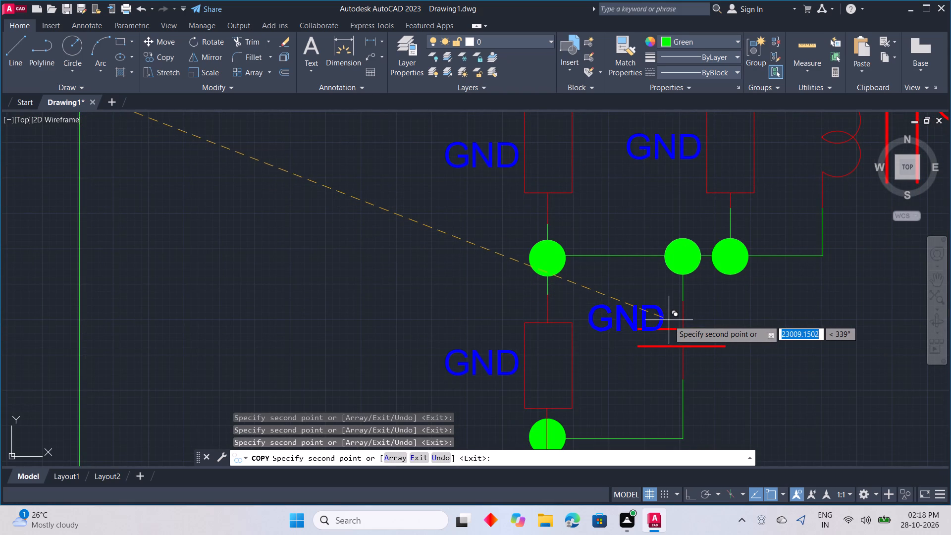
scroll(669, 320, "up", 2)
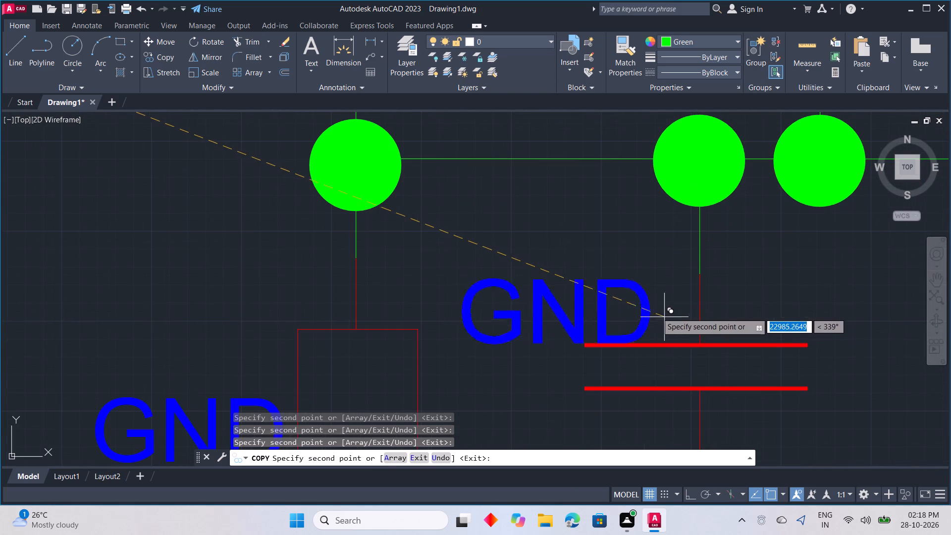
left_click(654, 310)
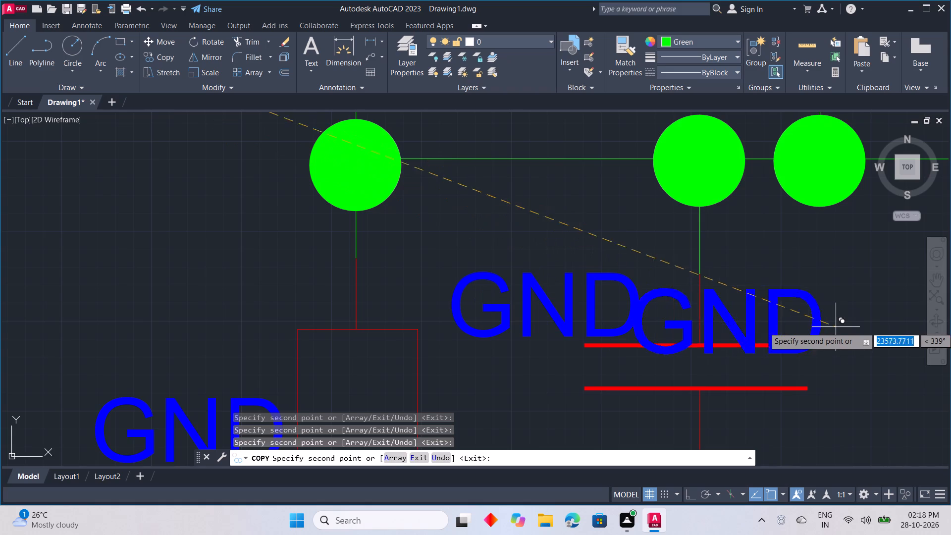
scroll(800, 320, "down", 3)
middle_click_drag(794, 312, 702, 481)
middle_click_drag(787, 338, 685, 364)
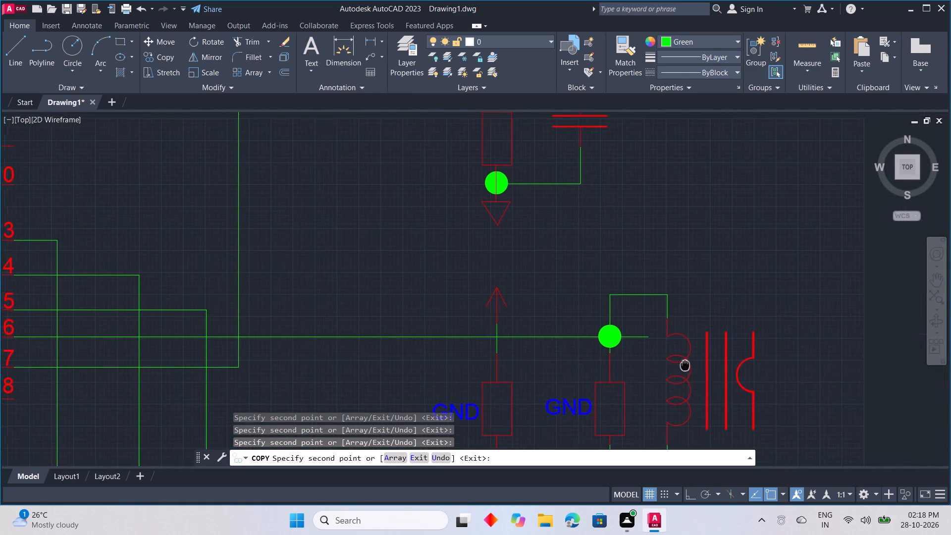
middle_click_drag(685, 364, 682, 364)
middle_click_drag(776, 410, 731, 356)
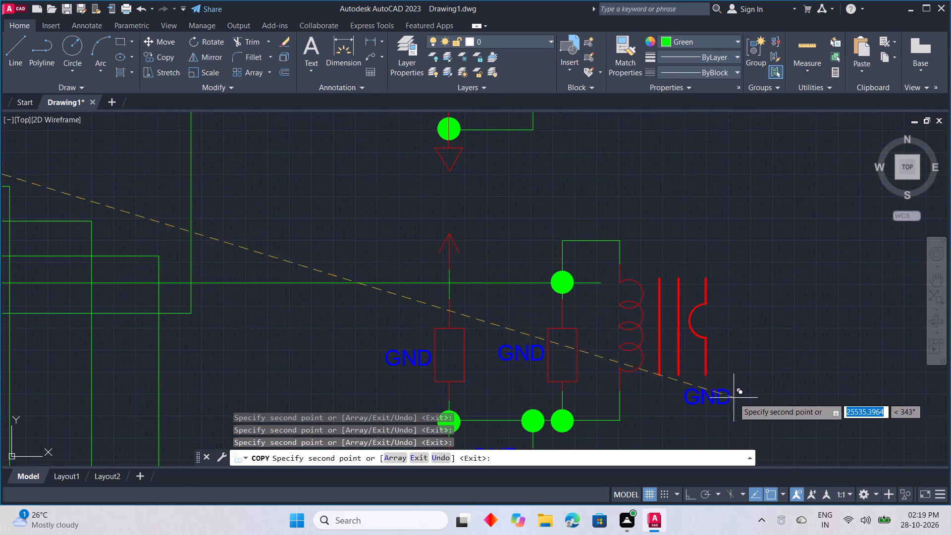
left_click(699, 402)
Copy the GND label to the transformer, three resistors, capacitor and downward arrow of the vertical circuit beside the Control unit.
middle_click_drag(727, 317, 746, 478)
middle_click_drag(680, 218, 716, 387)
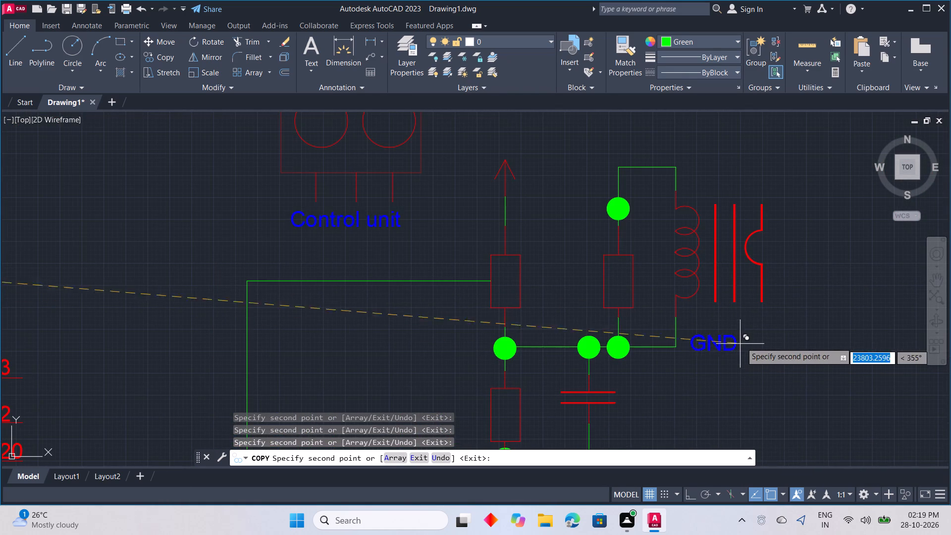
left_click(761, 332)
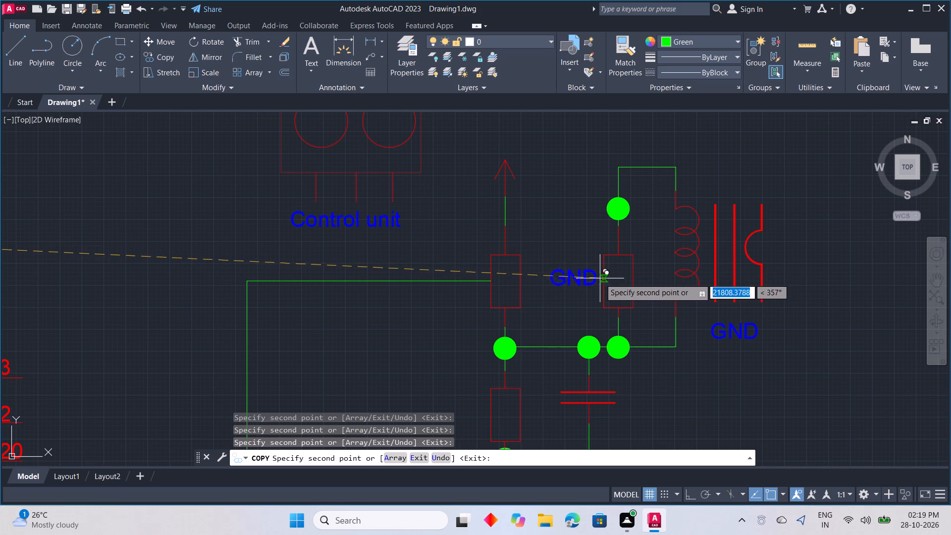
left_click(595, 280)
left_click(483, 268)
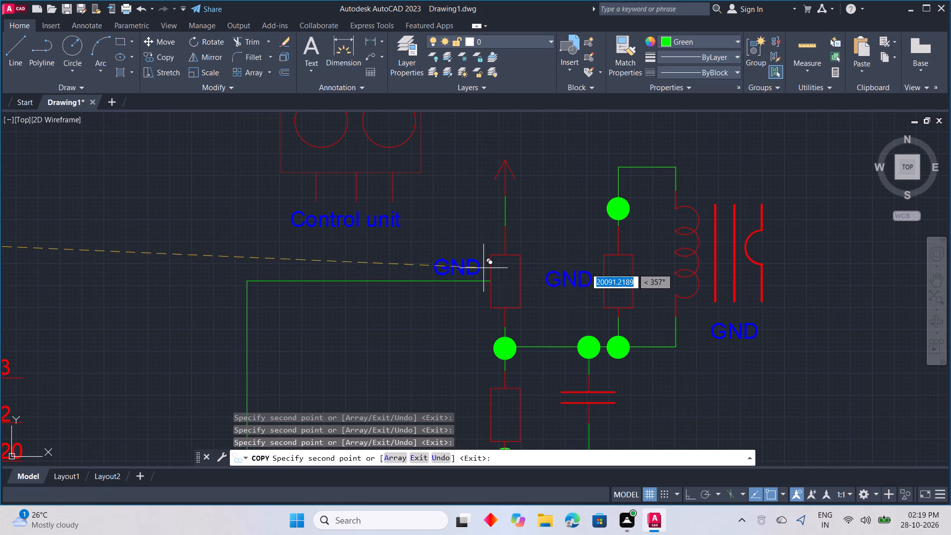
middle_click_drag(465, 358, 504, 284)
left_click(514, 335)
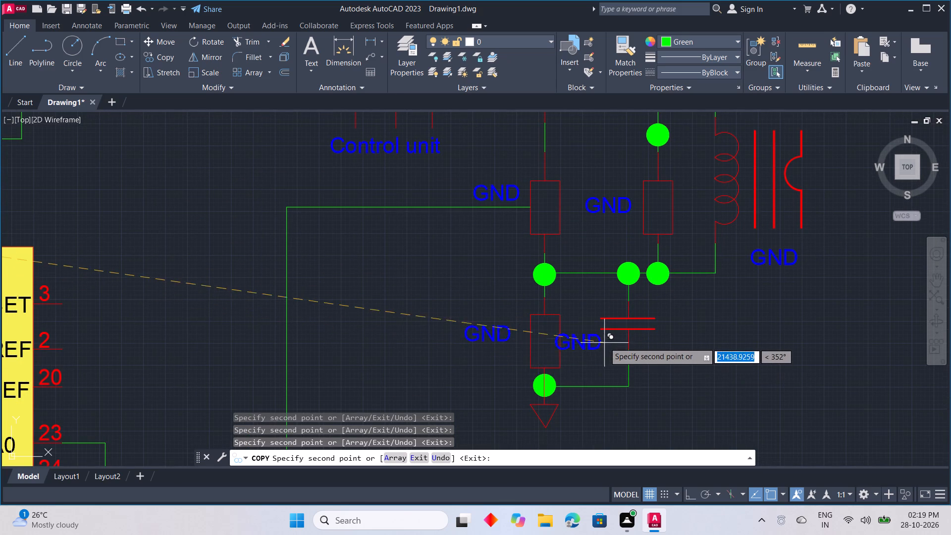
scroll(604, 342, "up", 2)
left_click(642, 350)
scroll(670, 349, "down", 1)
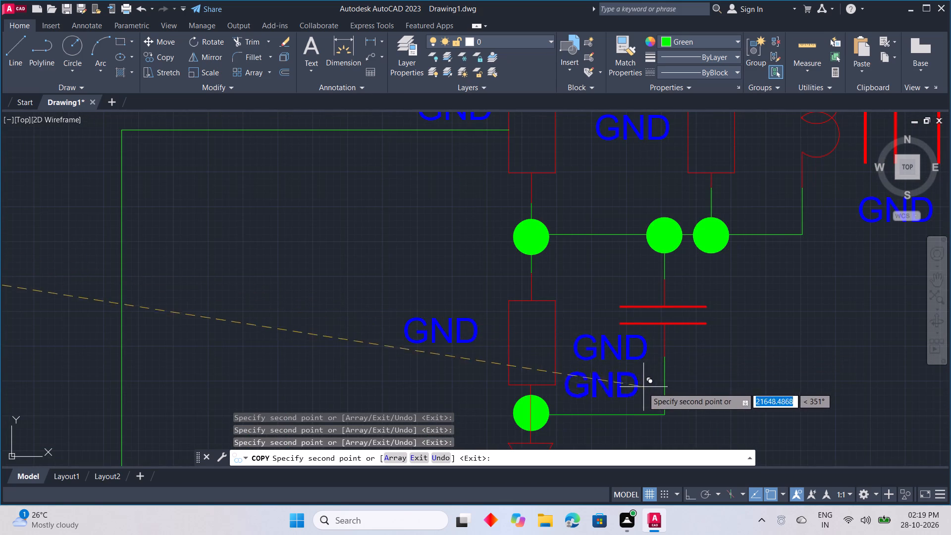
middle_click_drag(618, 433, 630, 259)
left_click(614, 325)
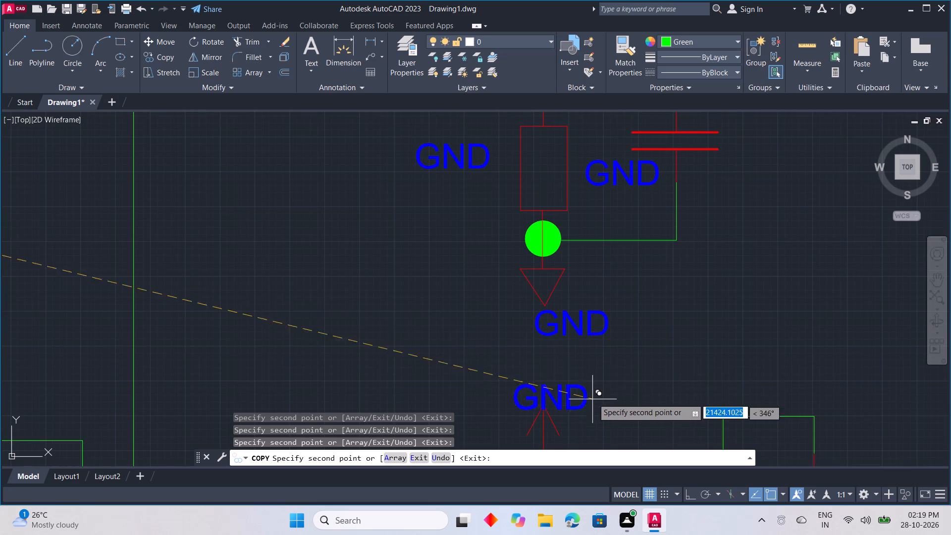
Copy the GND label to the upward arrows of both vertical circuits east of the Arduino and finish copying.
middle_click(596, 367)
left_click(608, 389)
scroll(633, 389, "down", 2)
middle_click_drag(654, 373, 656, 373)
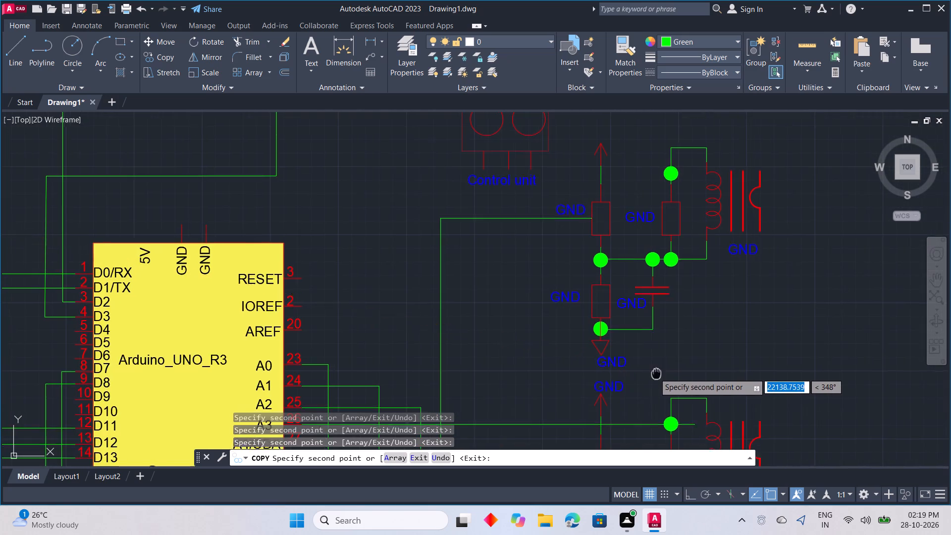
middle_click_drag(656, 373, 667, 228)
scroll(642, 437, "down", 1)
middle_click_drag(643, 431, 671, 292)
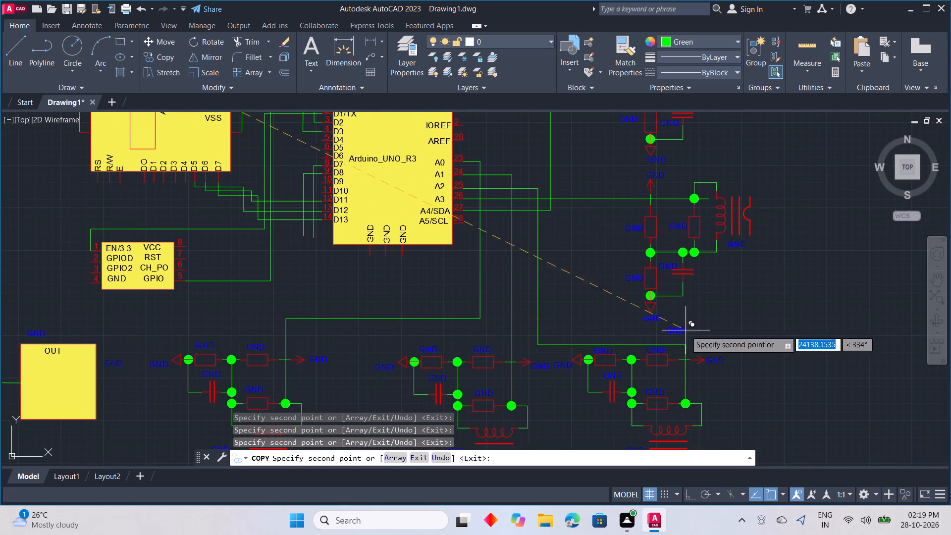
middle_click_drag(692, 306, 583, 510)
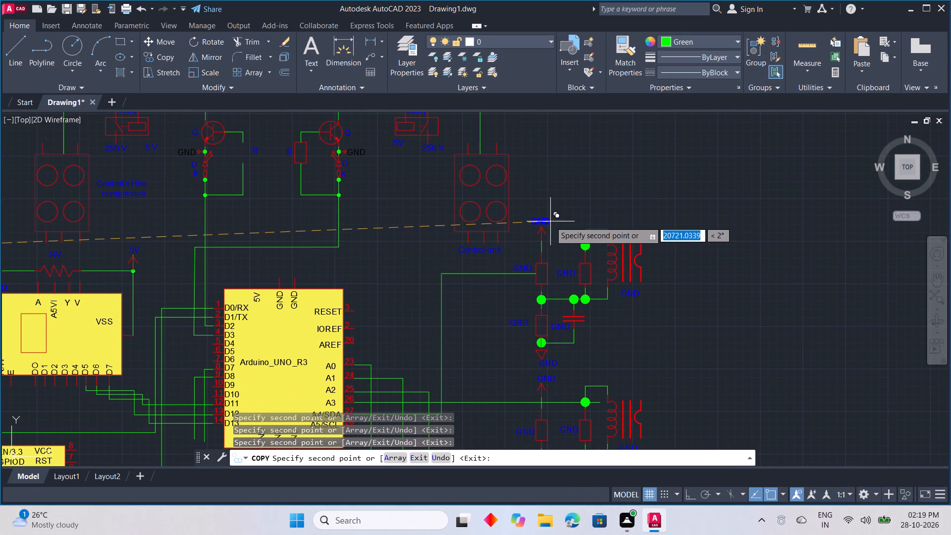
left_click(553, 220)
middle_click_drag(652, 239, 654, 345)
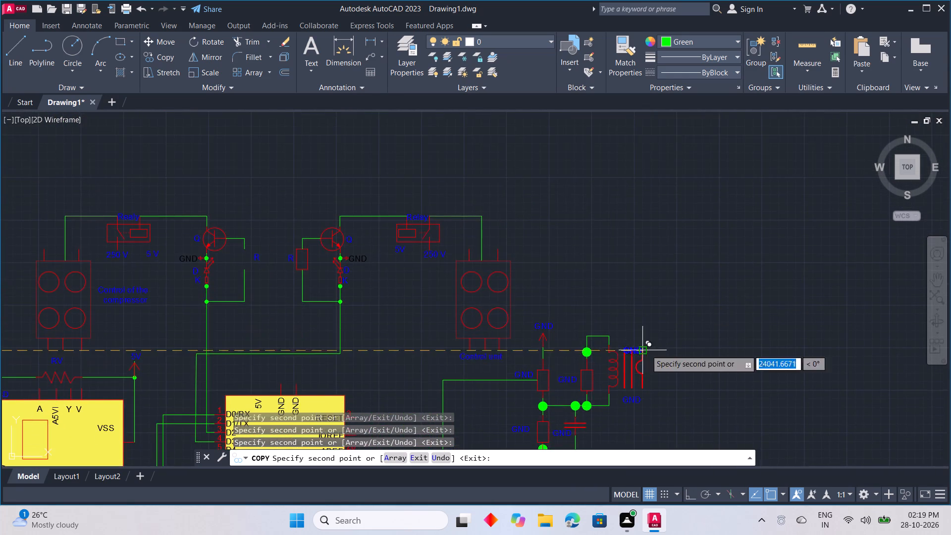
middle_click_drag(519, 282, 585, 253)
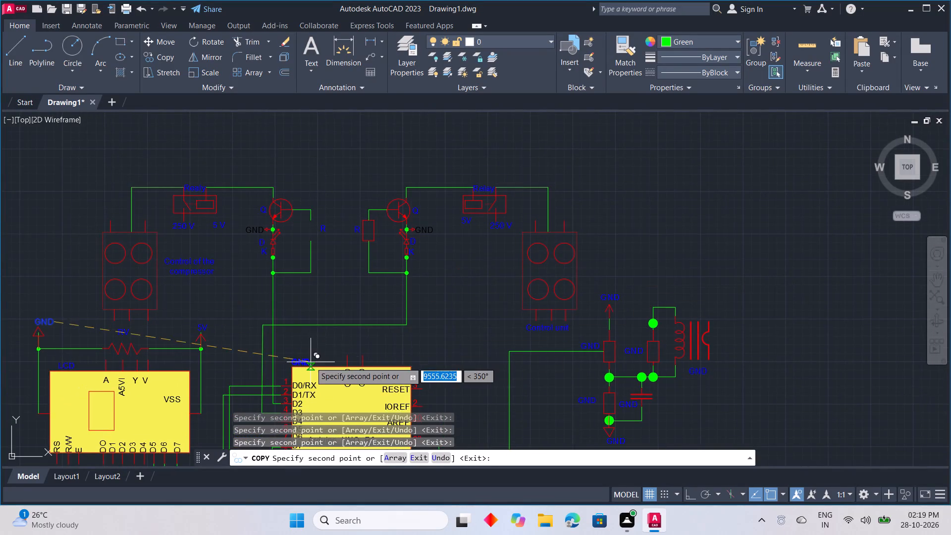
scroll(311, 362, "down", 1)
middle_click_drag(375, 368, 499, 48)
middle_click_drag(448, 235, 448, 236)
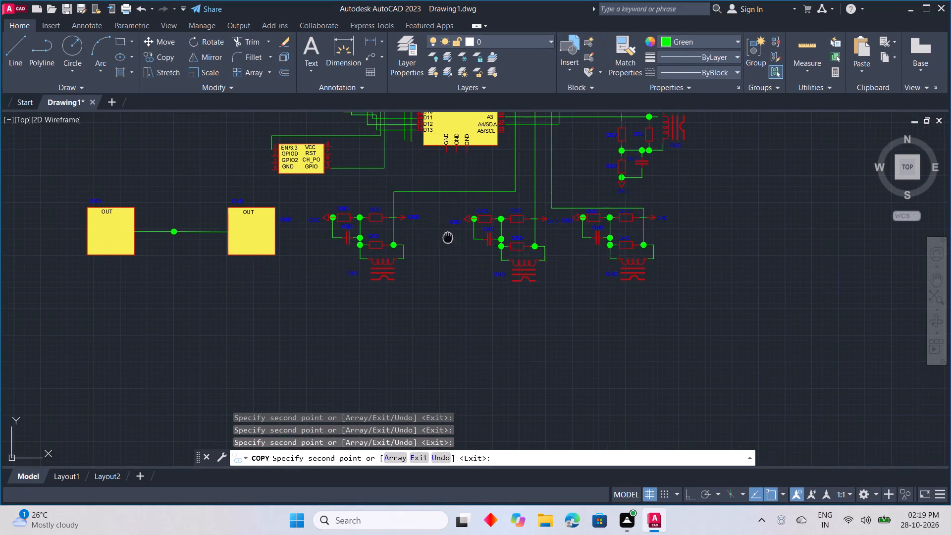
middle_click_drag(448, 236, 540, 320)
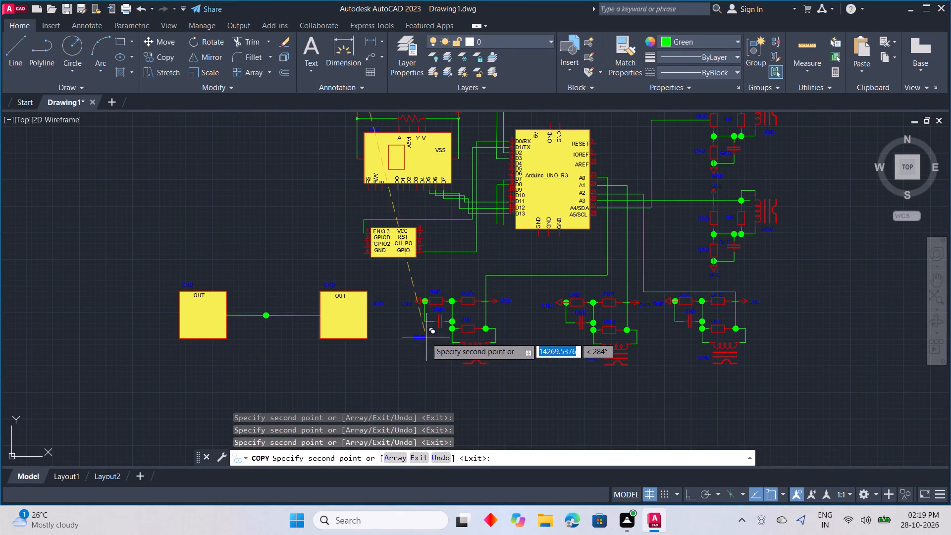
key("Escape")
Change the labels above the two OUT blocks to TC1 for the first and TC2 for the second.
double_click(194, 283)
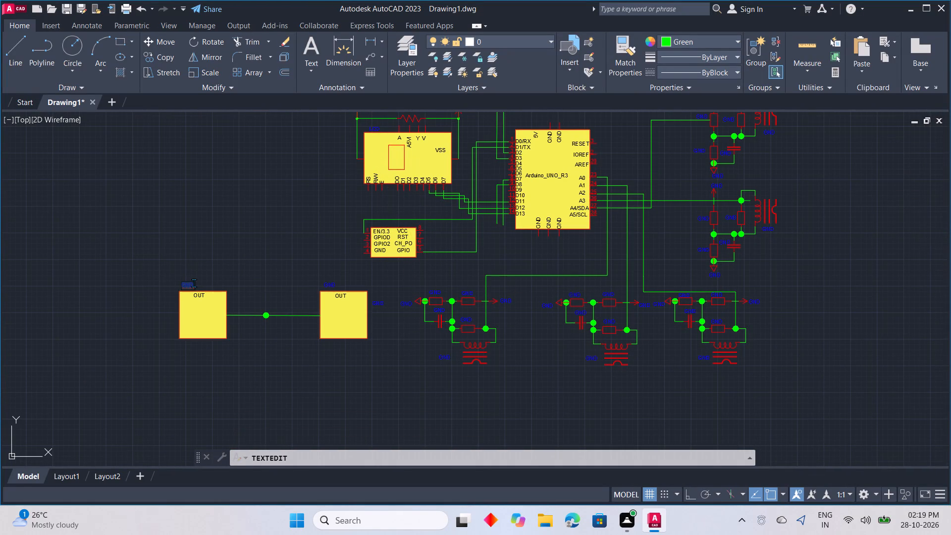
key("t")
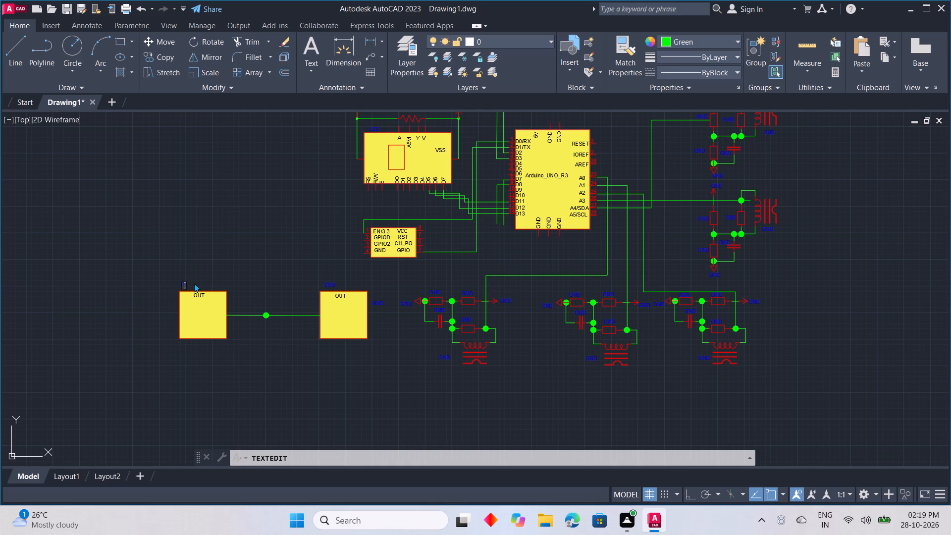
type("C1")
left_click_drag(260, 289, 266, 289)
double_click(330, 282)
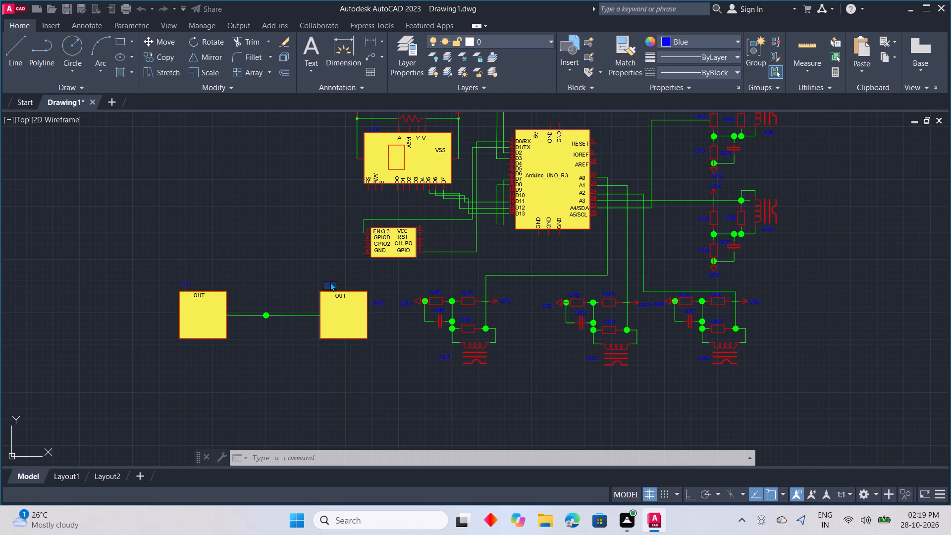
type("TC2")
left_click(376, 346)
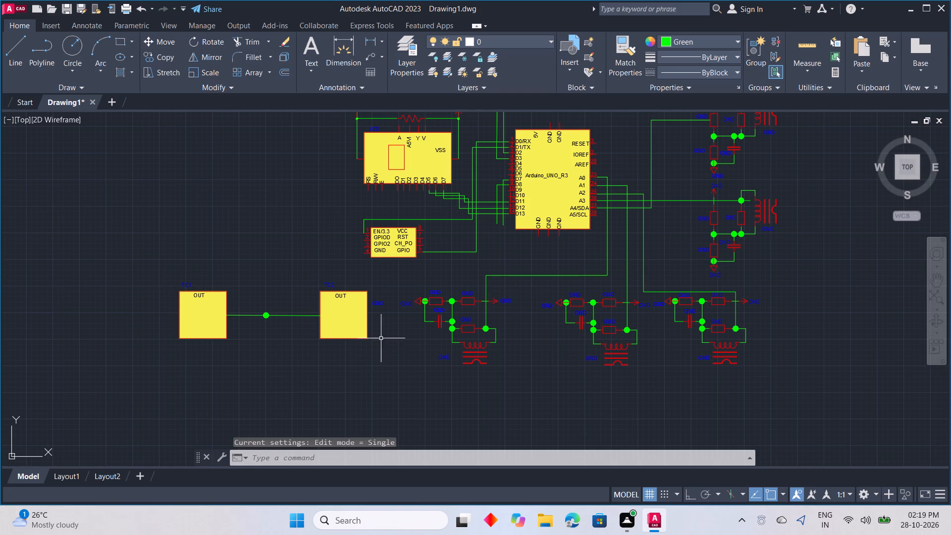
Change the GND label beside the TC2 block to 5V.
scroll(398, 301, "up", 1)
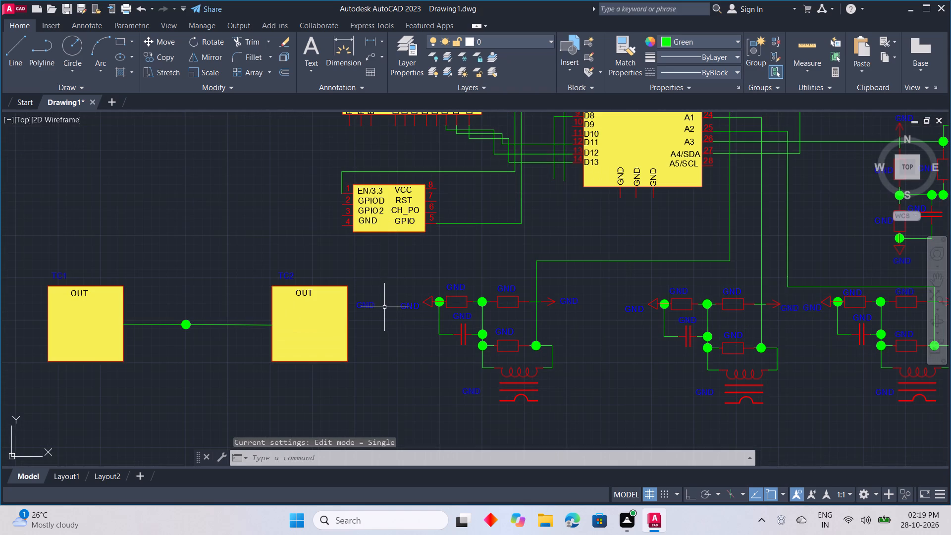
double_click(371, 305)
key("5")
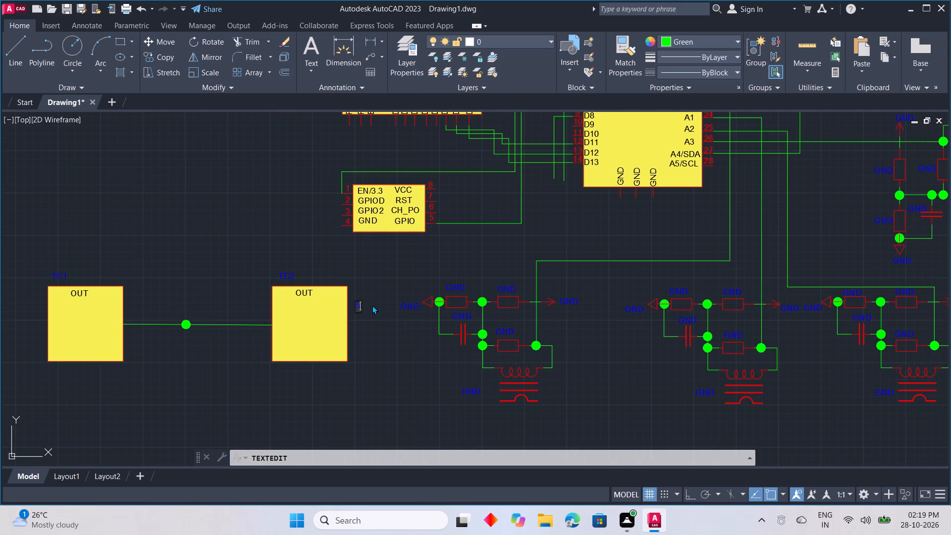
key("v")
left_click(374, 319)
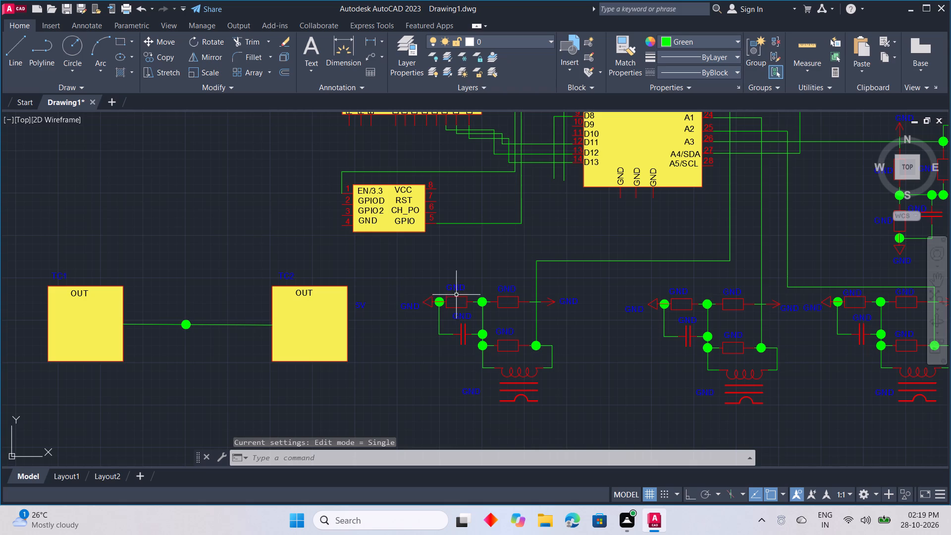
Change the GND labels above the two upper resistors of the first lower circuit to R.
double_click(459, 288)
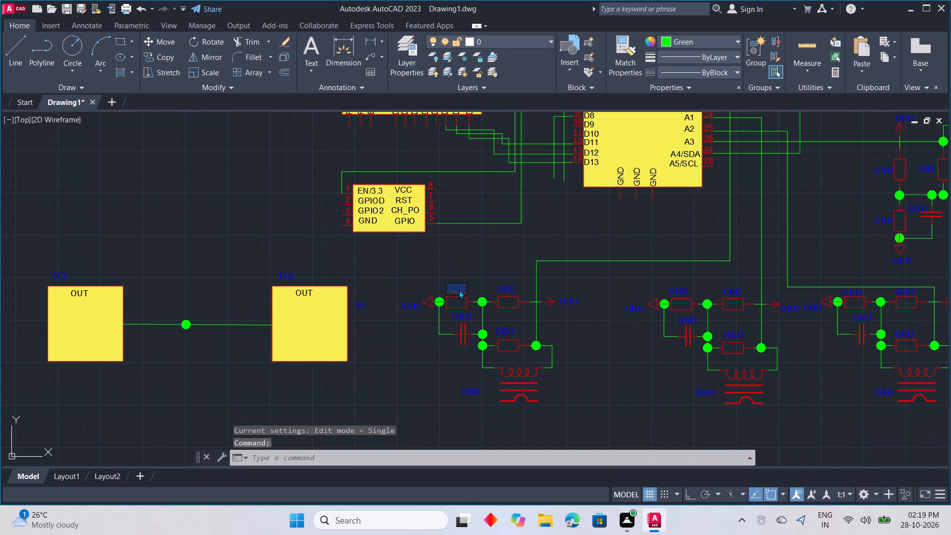
key("r")
left_click(515, 270)
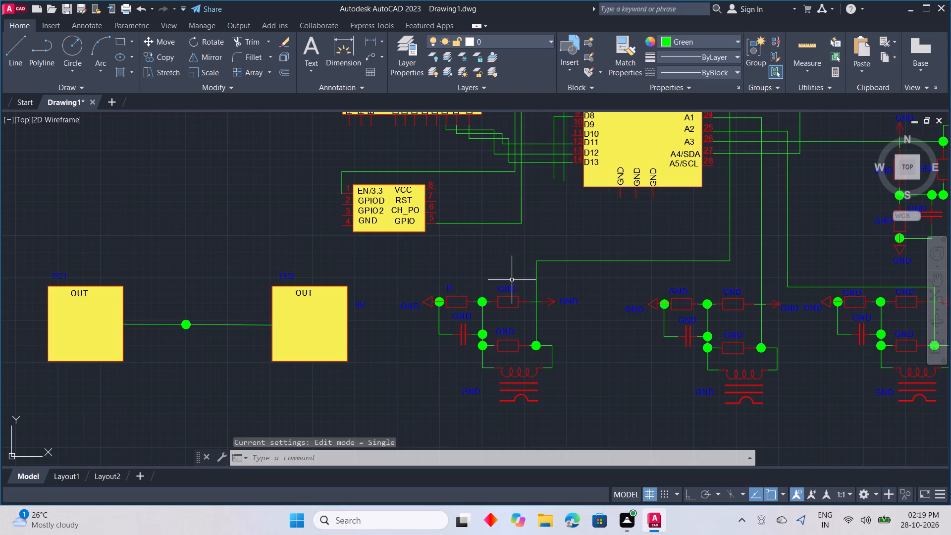
double_click(511, 286)
key("r")
left_click(458, 270)
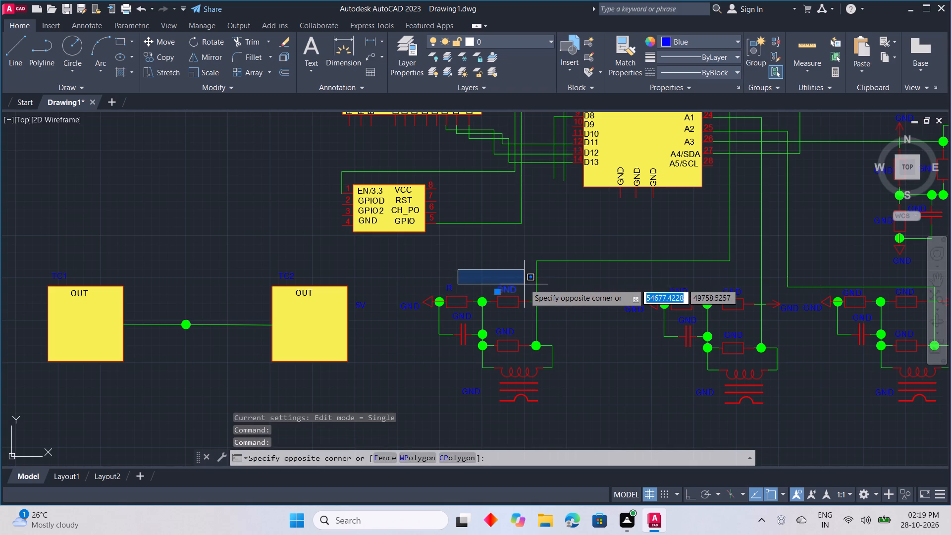
key("Escape")
double_click(518, 290)
key("Escape")
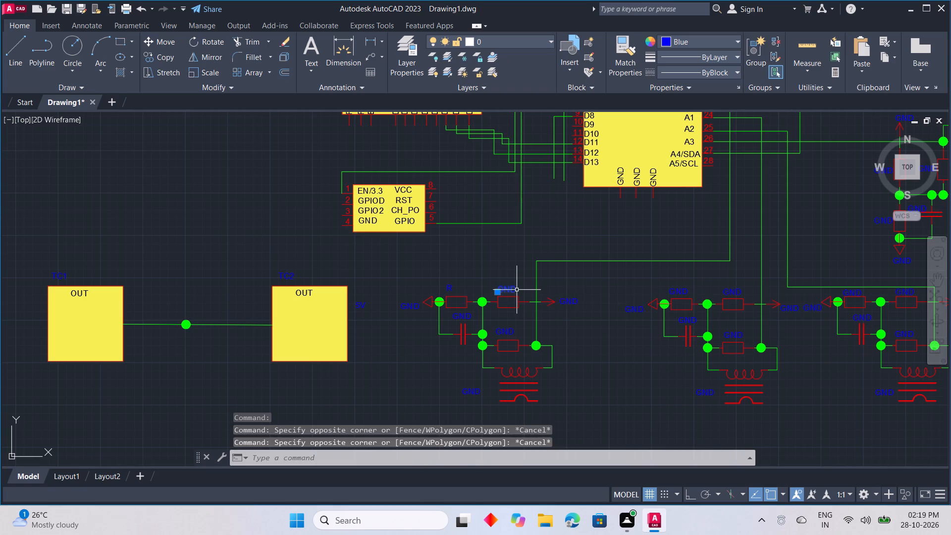
double_click(516, 290)
key("r")
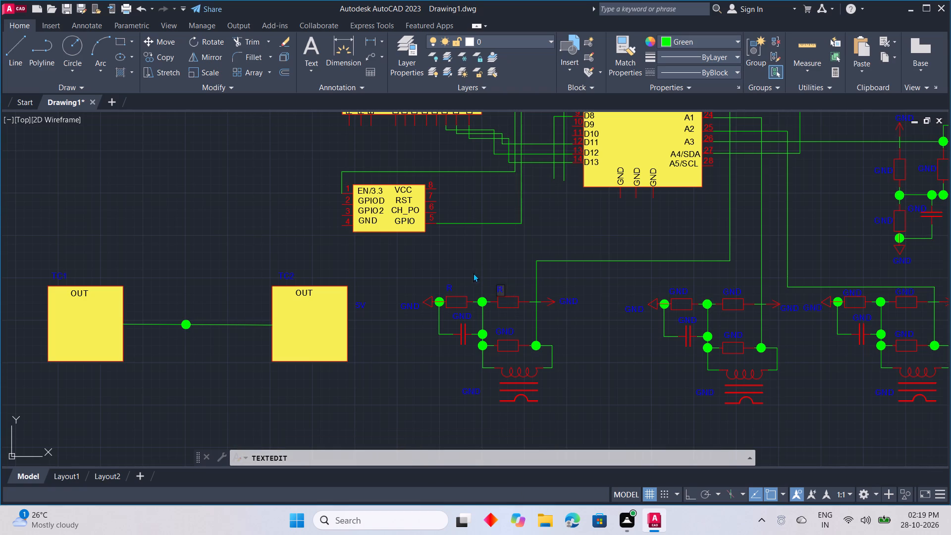
left_click(467, 264)
In the first lower circuit, relabel the capacitor as C and the lower resistor as R.
middle_click_drag(498, 314, 482, 221)
scroll(450, 225, "up", 2)
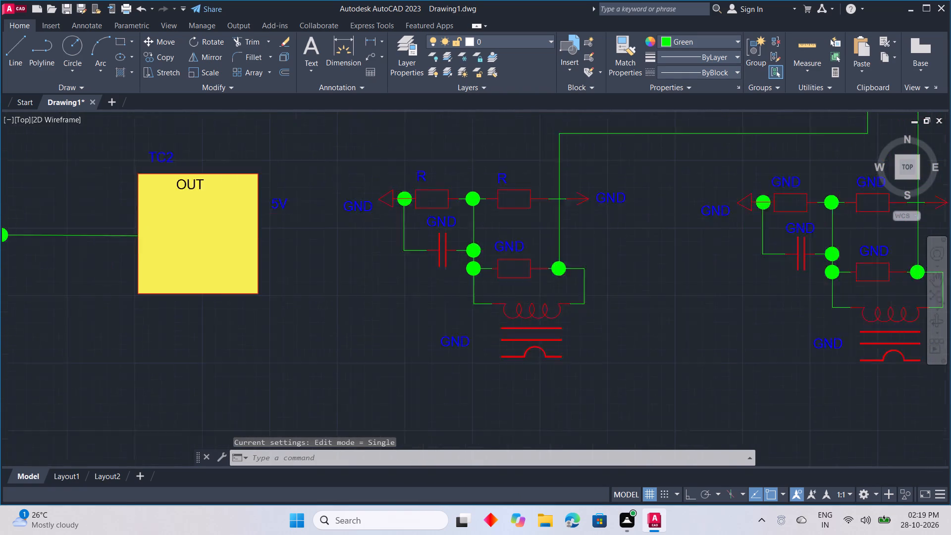
double_click(452, 224)
key("c")
left_click(462, 235)
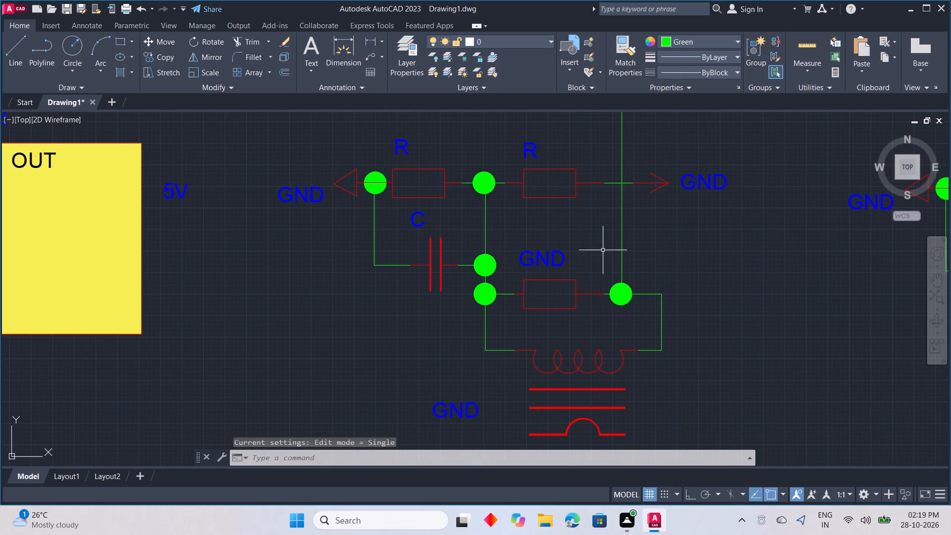
double_click(565, 253)
key("r")
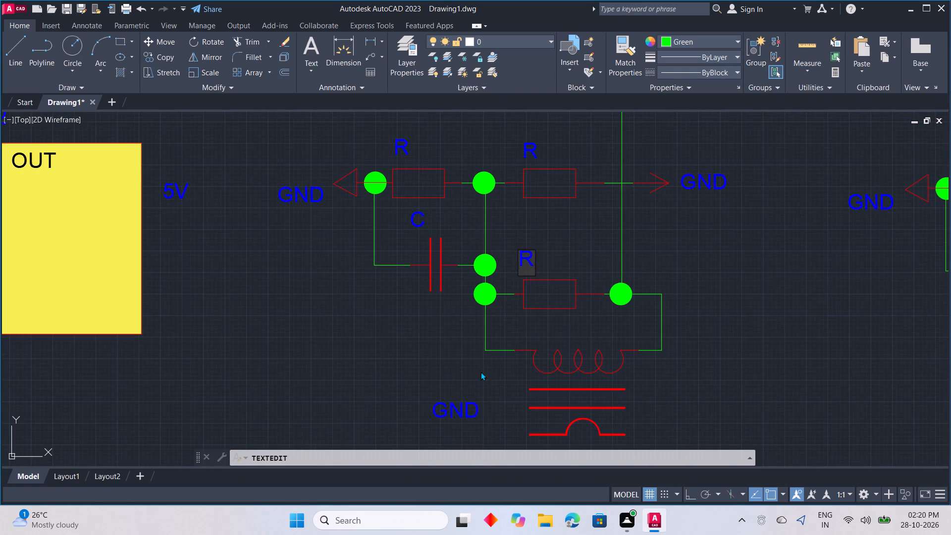
left_click_drag(471, 399, 473, 394)
Change the GND label beside the first lower circuit's transformer to CT-1.
double_click(473, 402)
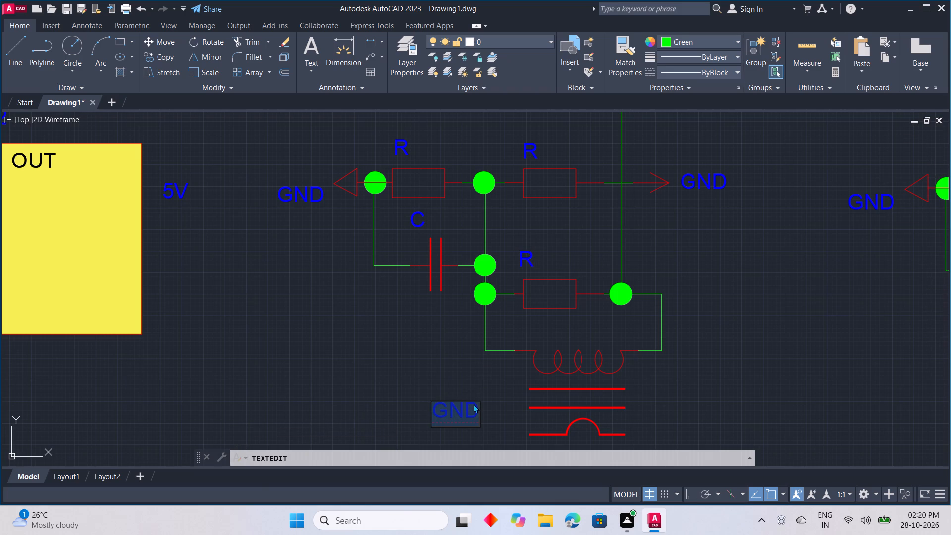
type("CT")
key("minus")
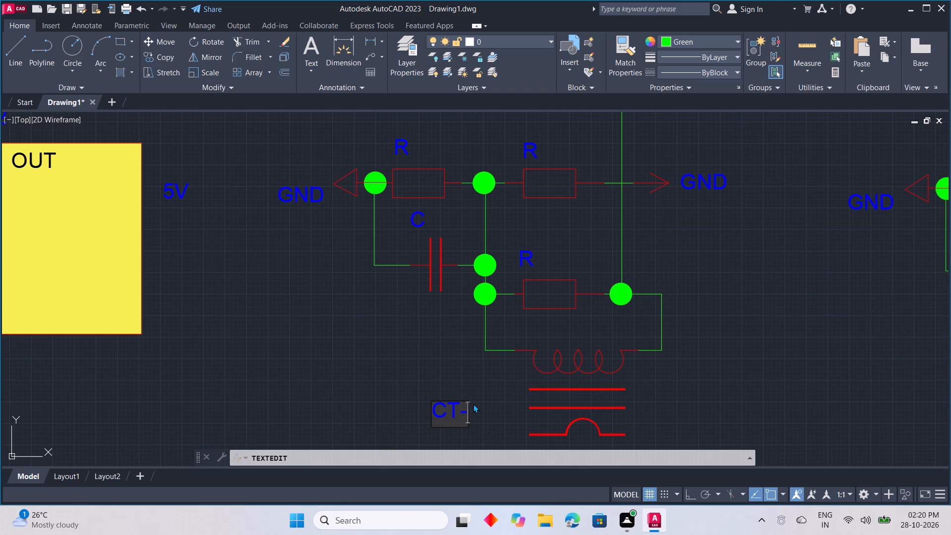
key("1")
left_click(740, 365)
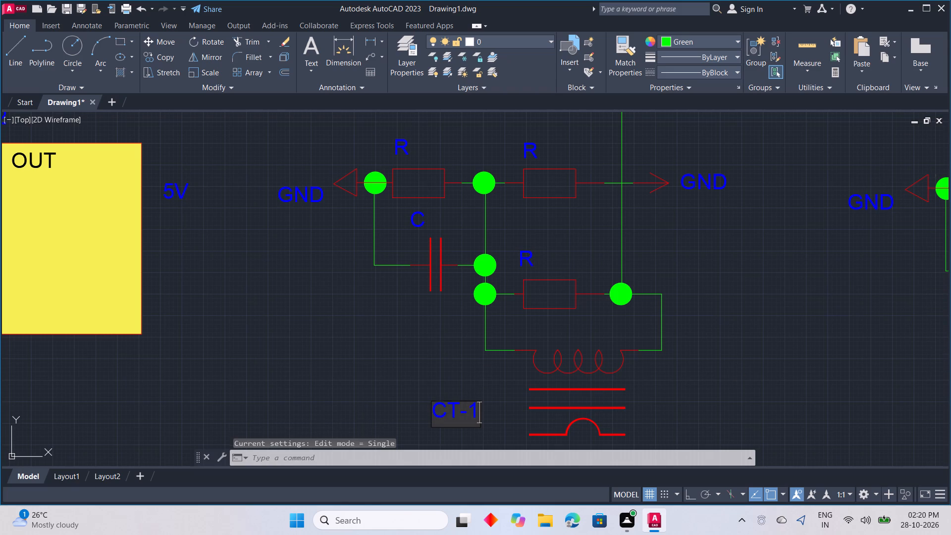
Change the GND label at the east-pointing arrow of the CT-1 circuit to 5V.
double_click(727, 181)
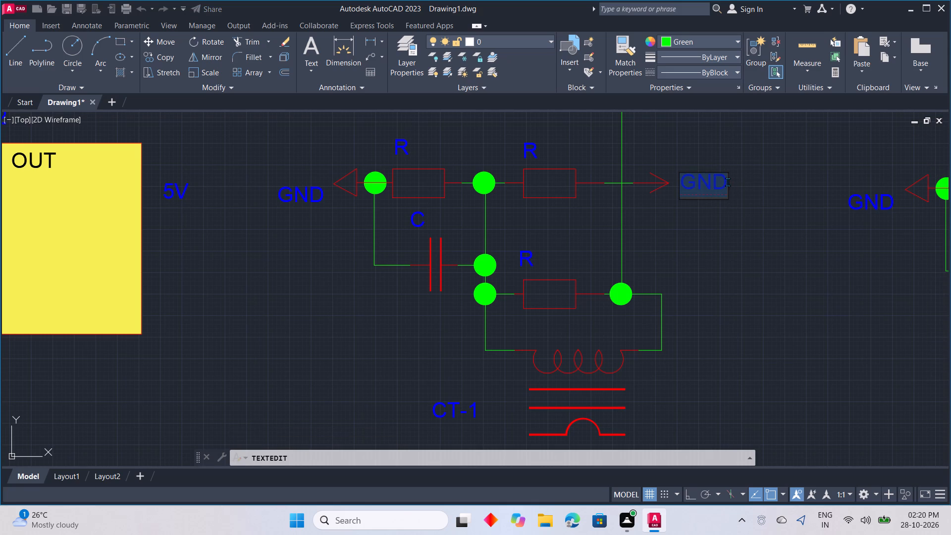
key("s")
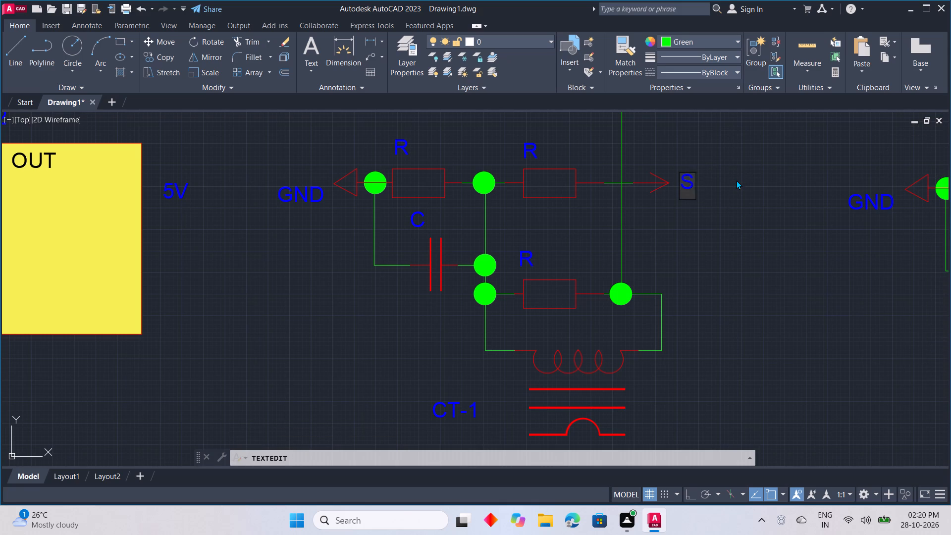
key("BackSpace")
key("5")
scroll(738, 184, "left", 2)
key("v")
left_click(745, 208)
Change the GND labels of all three resistors in the second lower circuit to R.
middle_click_drag(827, 221, 809, 226)
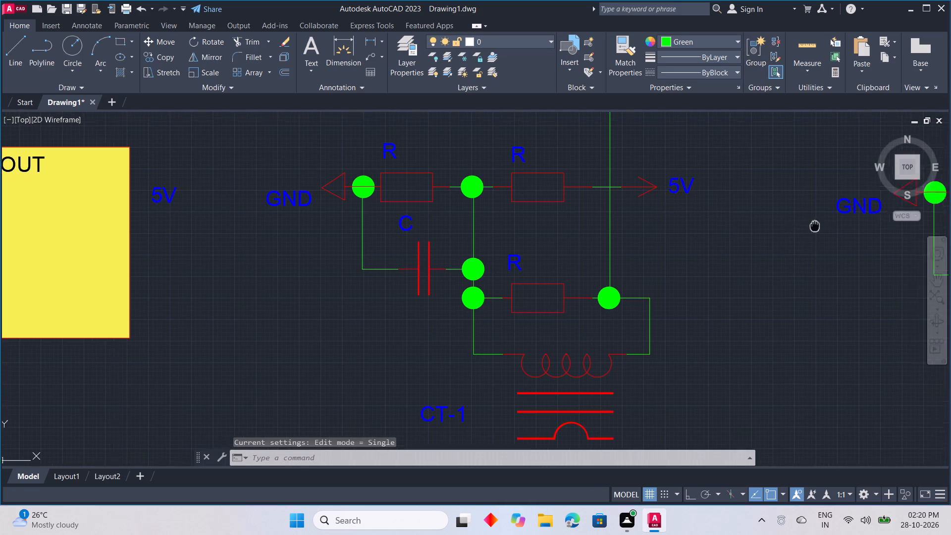
middle_click_drag(809, 226, 504, 229)
double_click(664, 168)
key("r")
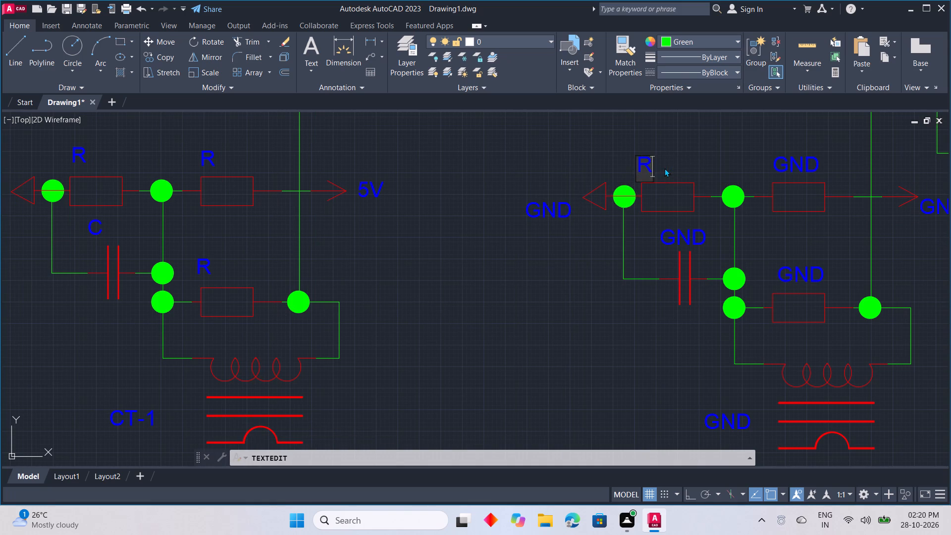
left_click(740, 154)
double_click(776, 159)
key("e")
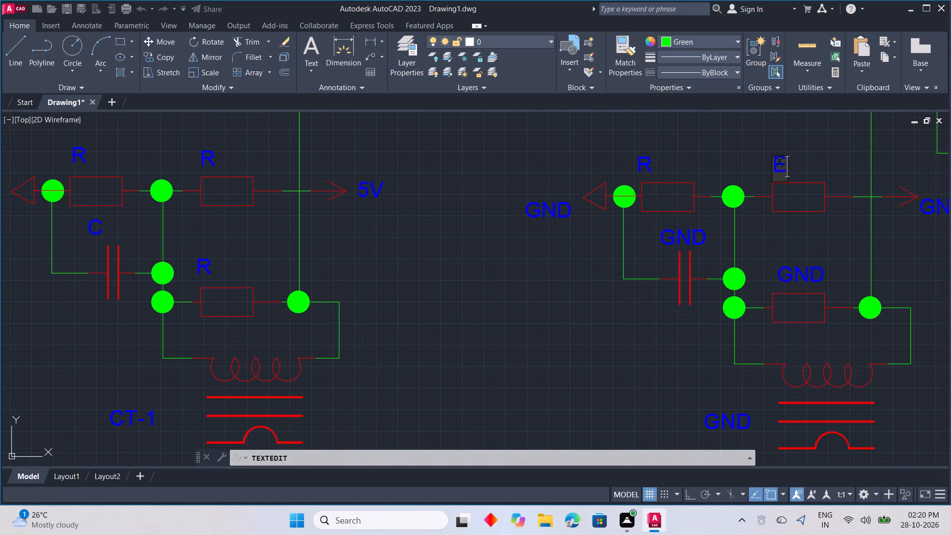
key("BackSpace")
key("r")
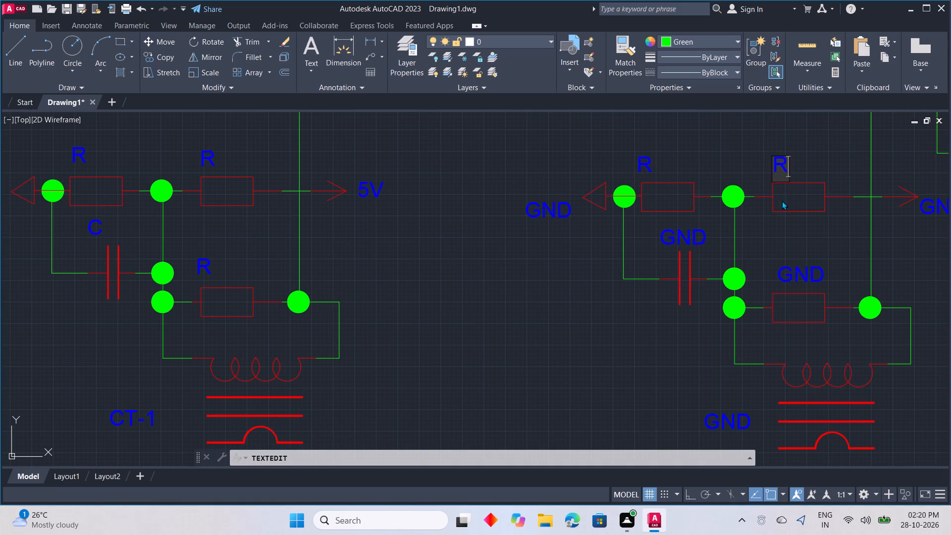
left_click(785, 233)
double_click(800, 267)
key("r")
left_click(769, 244)
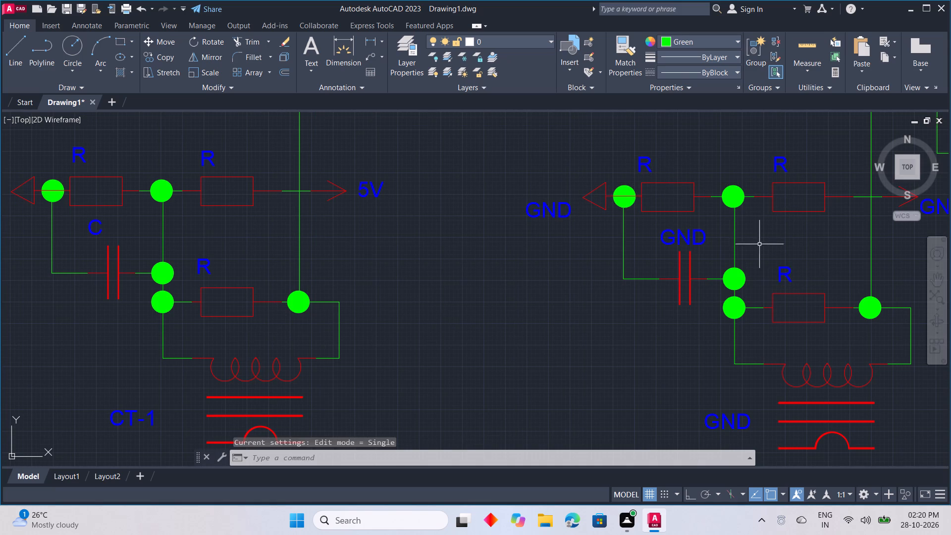
Change the GND label above the second lower circuit's capacitor to C.
double_click(707, 238)
key("c")
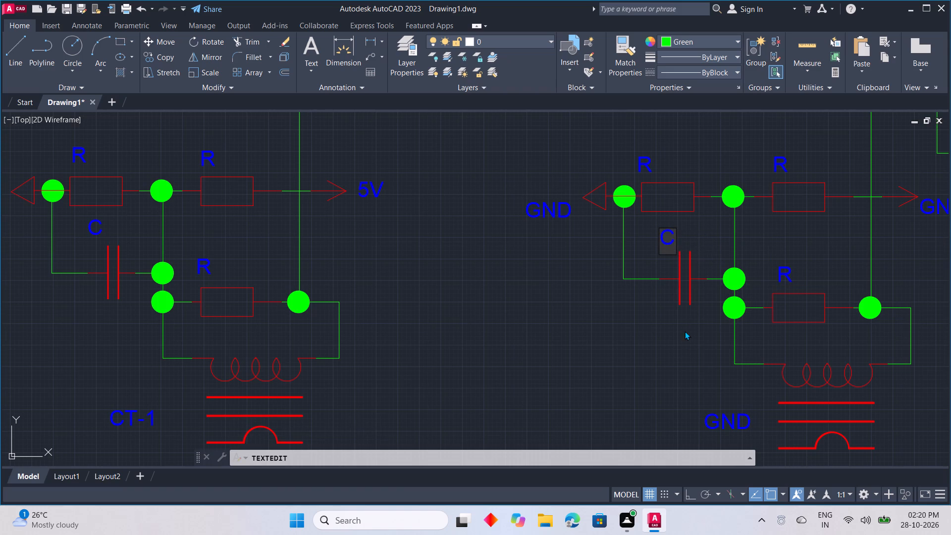
middle_click_drag(674, 345, 620, 261)
left_click_drag(620, 261, 624, 269)
Change the GND label beside the second lower circuit's transformer to CT-2.
double_click(686, 331)
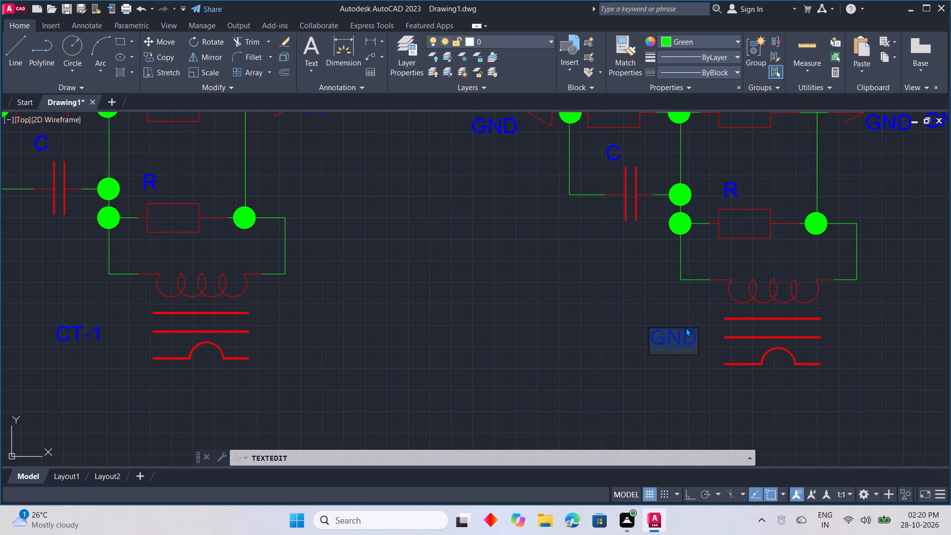
key("c")
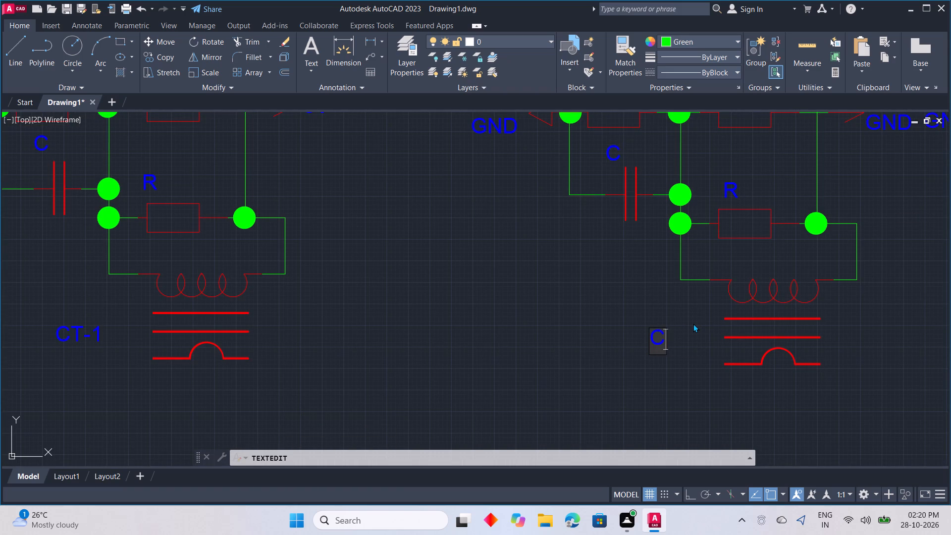
key("t")
key("minus")
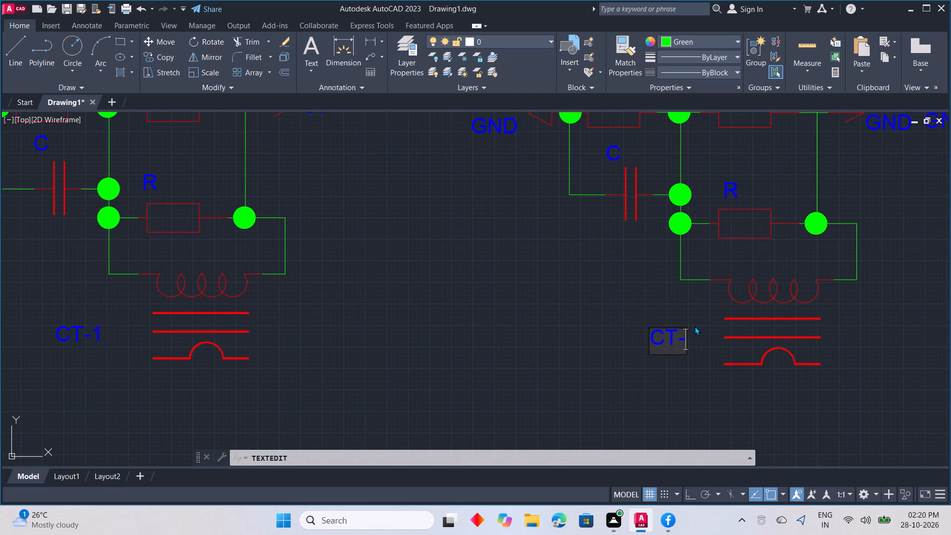
key("2")
left_click(837, 345)
Change the GND label at the east-pointing arrow of the CT-2 circuit to 5V.
middle_click_drag(857, 324, 476, 364)
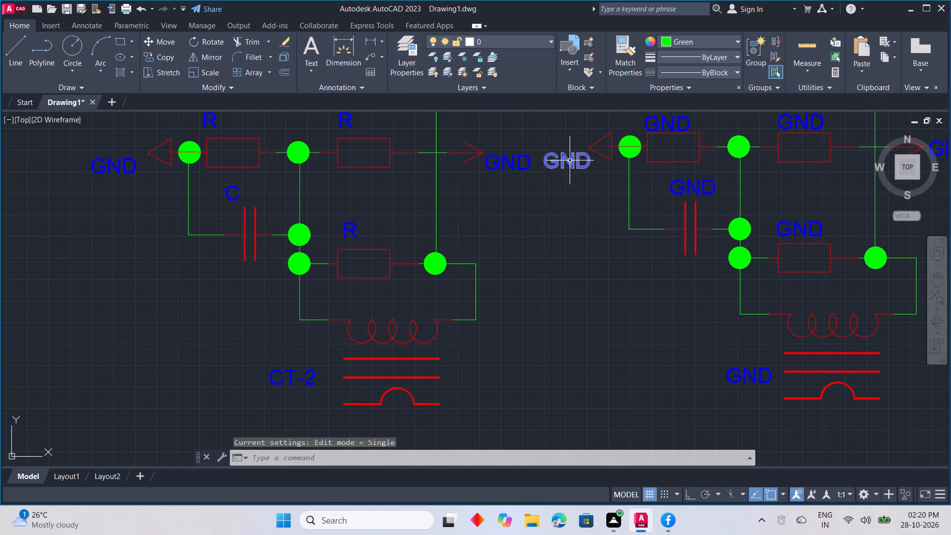
double_click(519, 161)
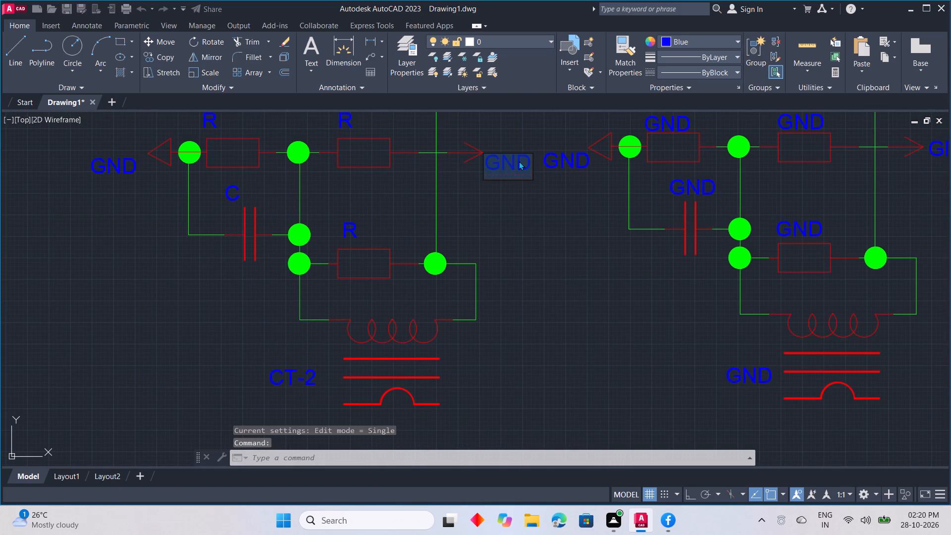
type("5V")
left_click(518, 201)
Change the GND labels of all three resistors in the third lower circuit to R.
left_click_drag(615, 160, 566, 235)
middle_click_drag(565, 235, 448, 306)
double_click(567, 201)
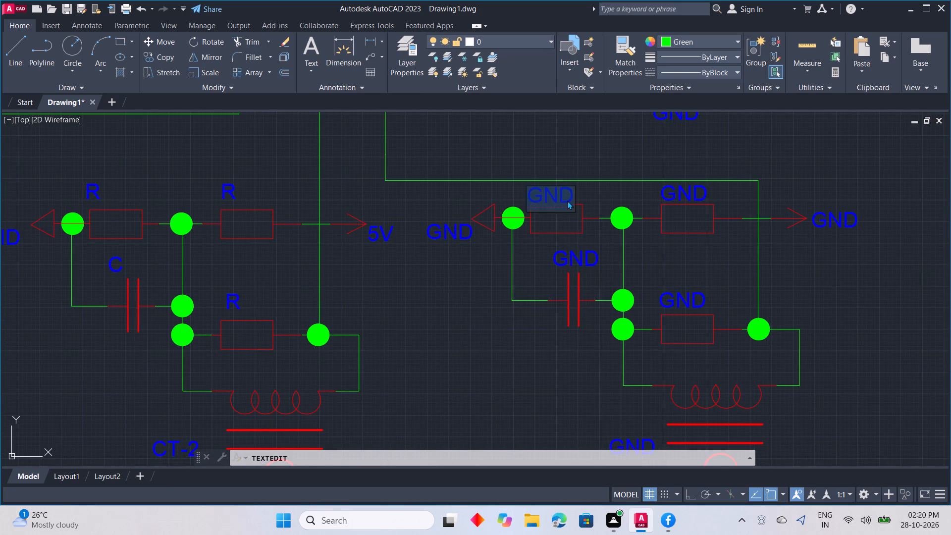
key("r")
left_click(644, 201)
double_click(664, 191)
key("r")
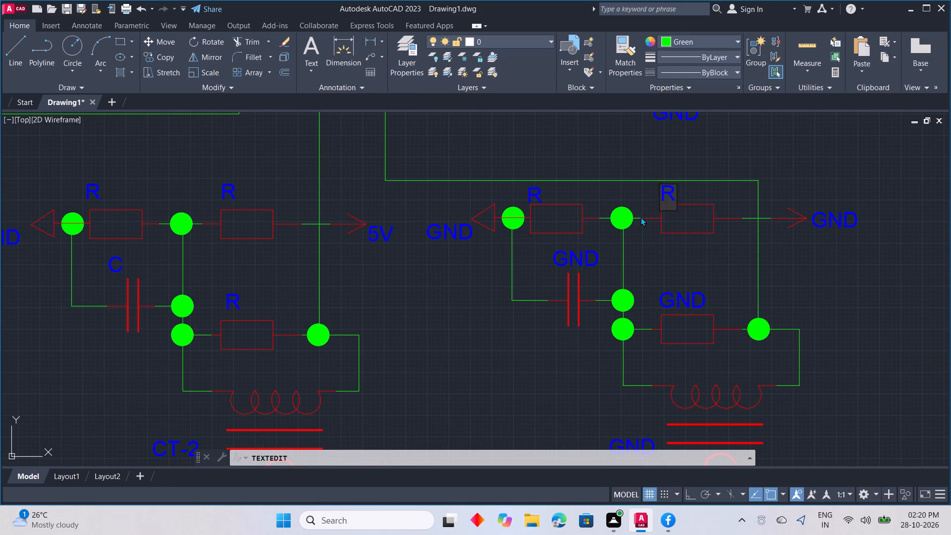
left_click(644, 235)
triple_click(669, 297)
double_click(669, 295)
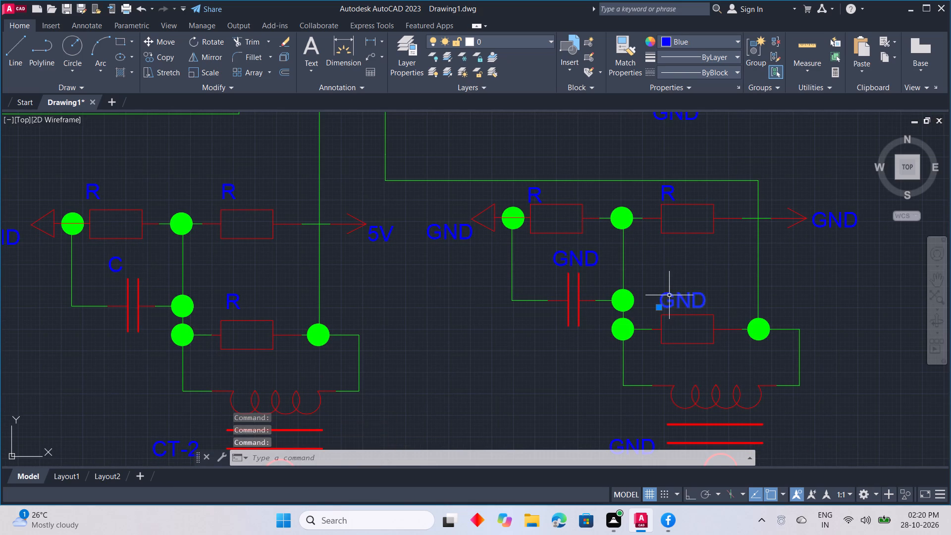
key("r")
left_click(602, 271)
Change the GND label above the third lower circuit's capacitor to C.
double_click(596, 255)
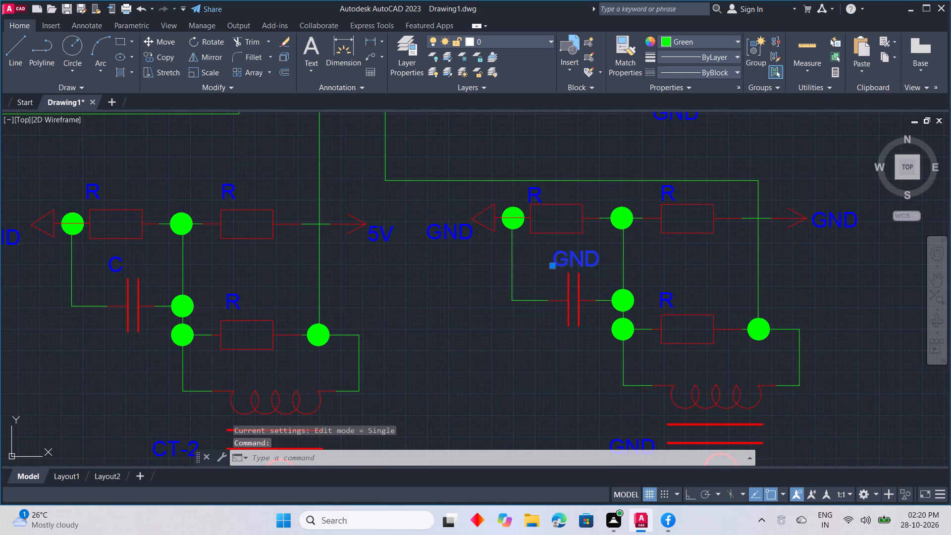
key("c")
left_click(579, 342)
Change the GND label beside the third lower circuit's transformer to CT-3.
middle_click_drag(548, 352, 543, 194)
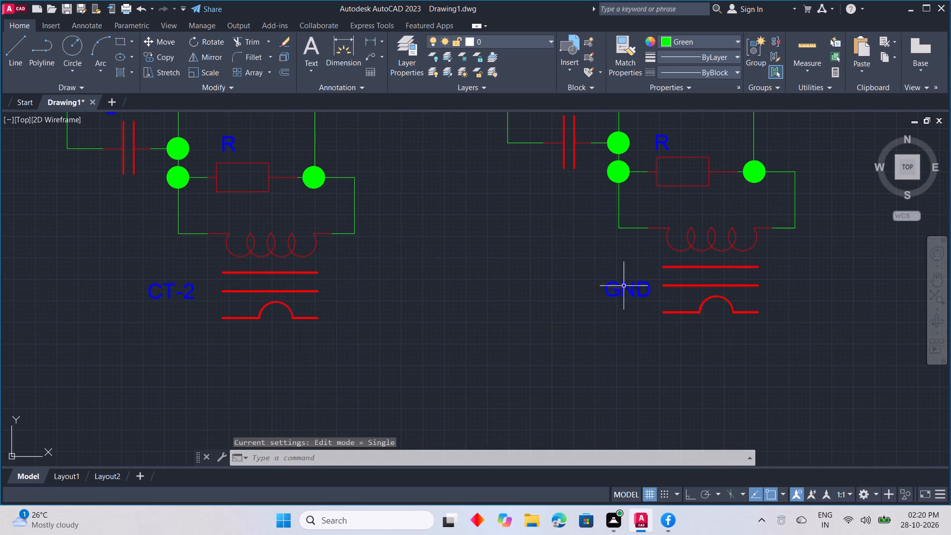
double_click(647, 291)
key("c")
key("t")
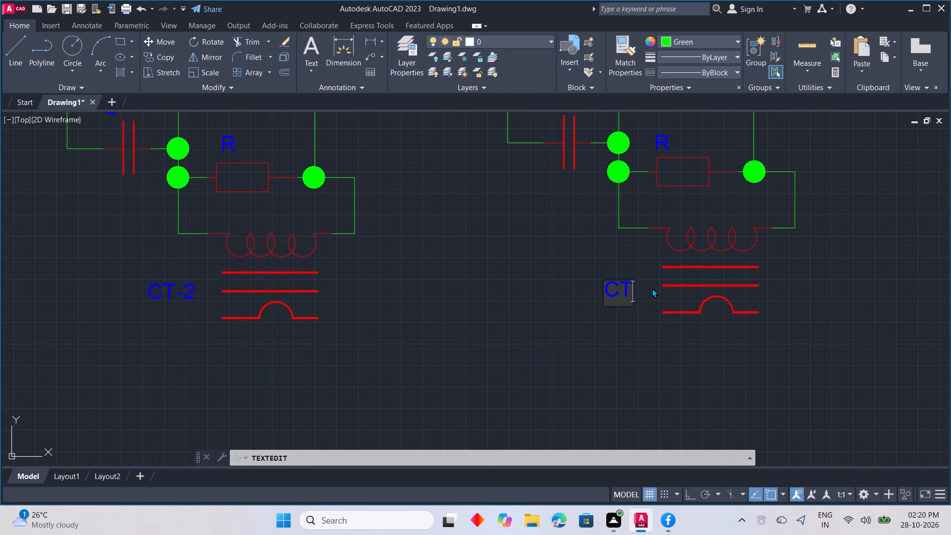
key("minus")
key("3")
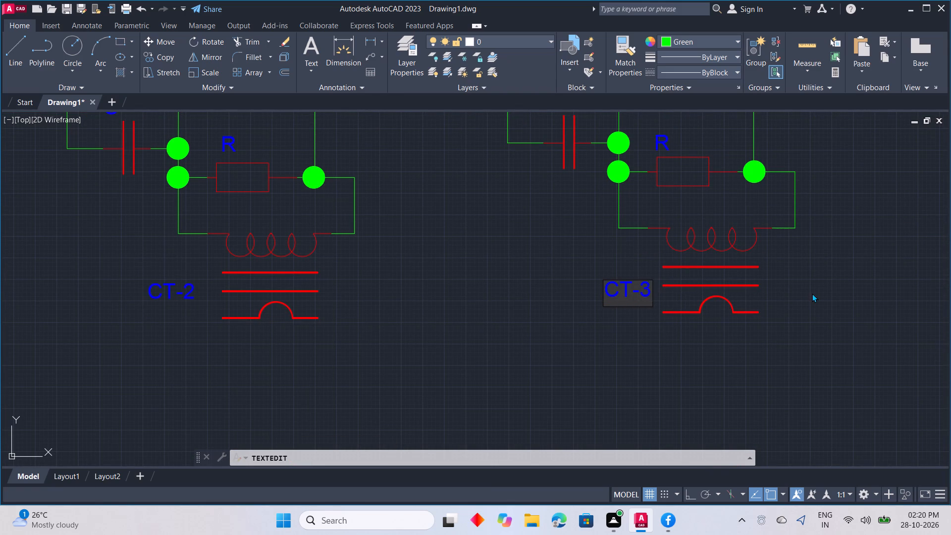
left_click(812, 293)
Change the GND label at the east-pointing arrow of the CT-3 circuit to 5V.
middle_click_drag(819, 281, 507, 429)
double_click(537, 215)
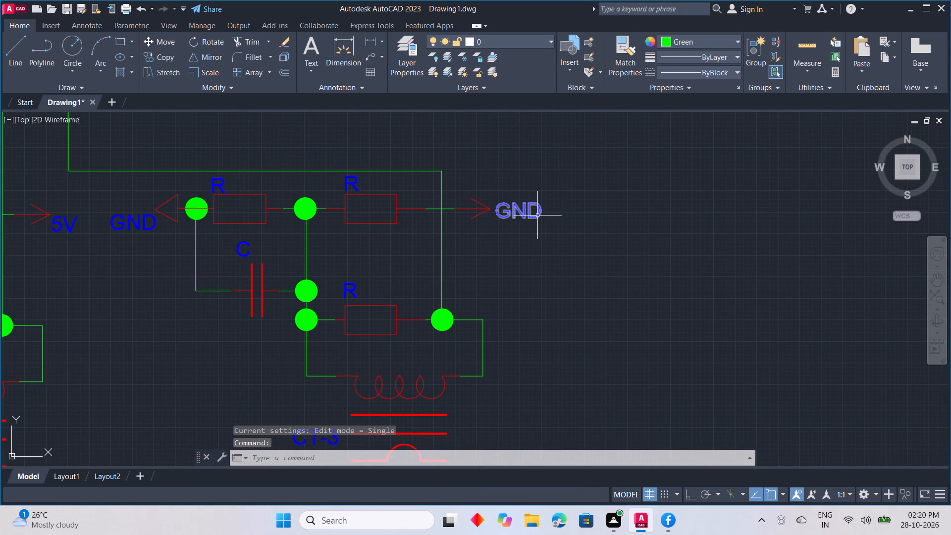
type("5V")
left_click(546, 221)
In the vertical circuit above the CT-3 circuit, change the GND label of the resistor beside the capacitor to R.
scroll(556, 218, "down", 2)
middle_click_drag(556, 218, 556, 226)
middle_click_drag(562, 221, 598, 365)
scroll(508, 329, "up", 2)
double_click(518, 319)
key("Escape")
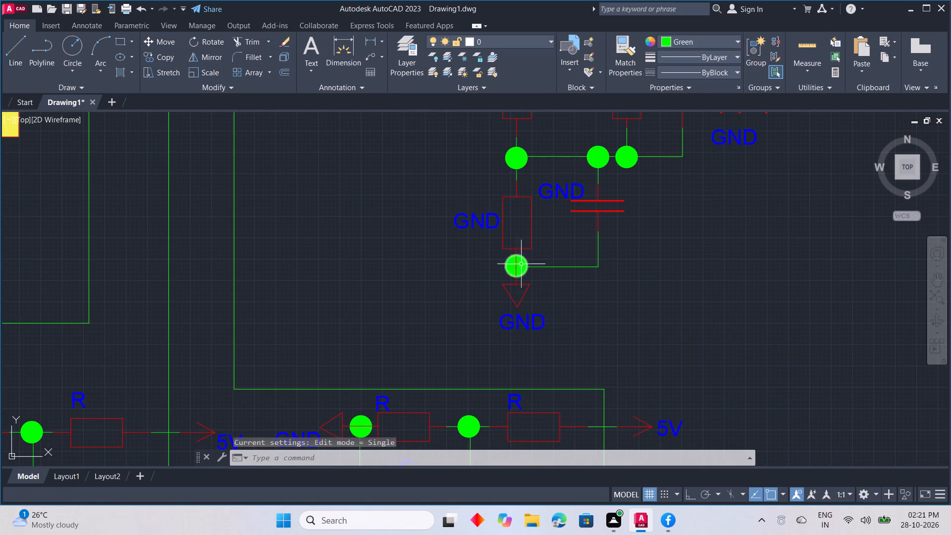
double_click(491, 222)
key("Escape")
double_click(485, 220)
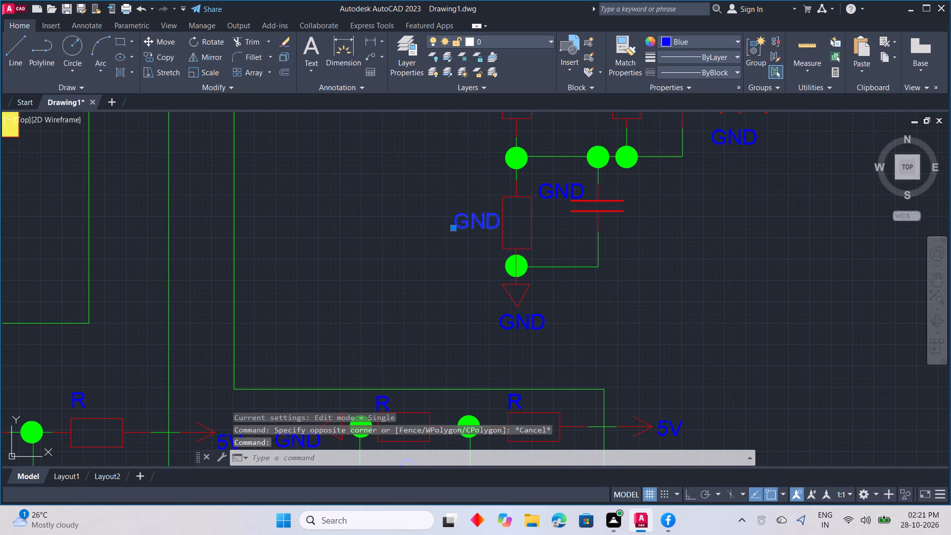
key("r")
left_click(600, 273)
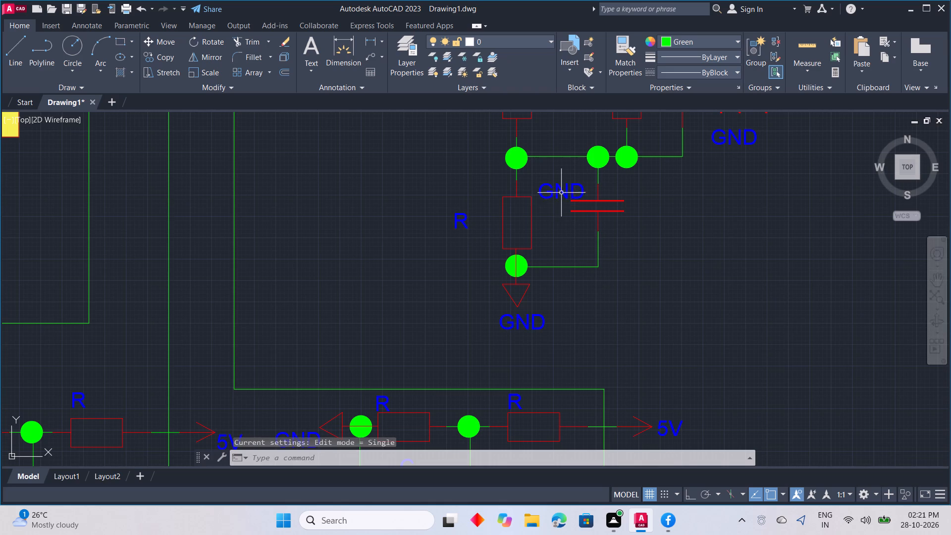
Change the GND label of the capacitor in the same vertical circuit to C.
double_click(561, 191)
key("c")
left_click(639, 228)
Change the GND label below that vertical circuit's transformer to CT-4.
middle_click_drag(652, 214, 631, 248)
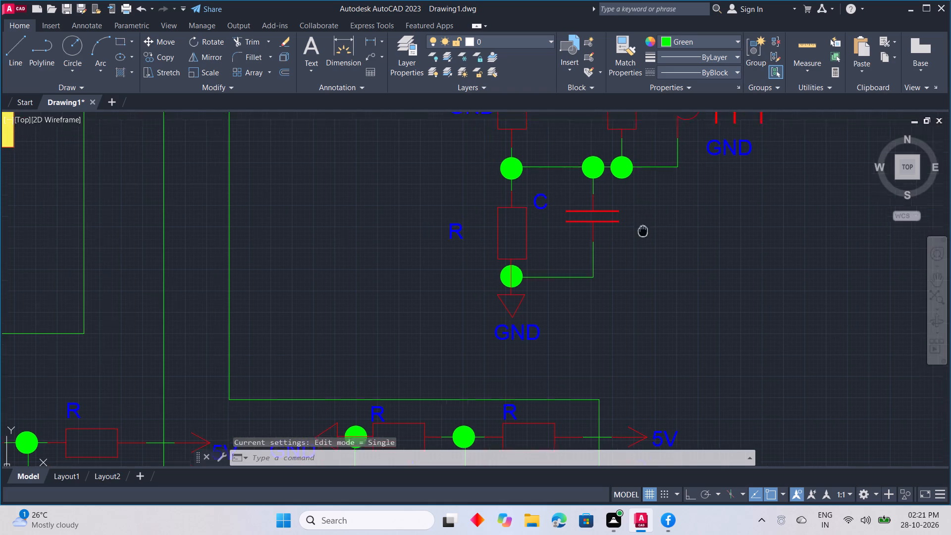
middle_click_drag(631, 248, 533, 373)
double_click(617, 294)
key("c")
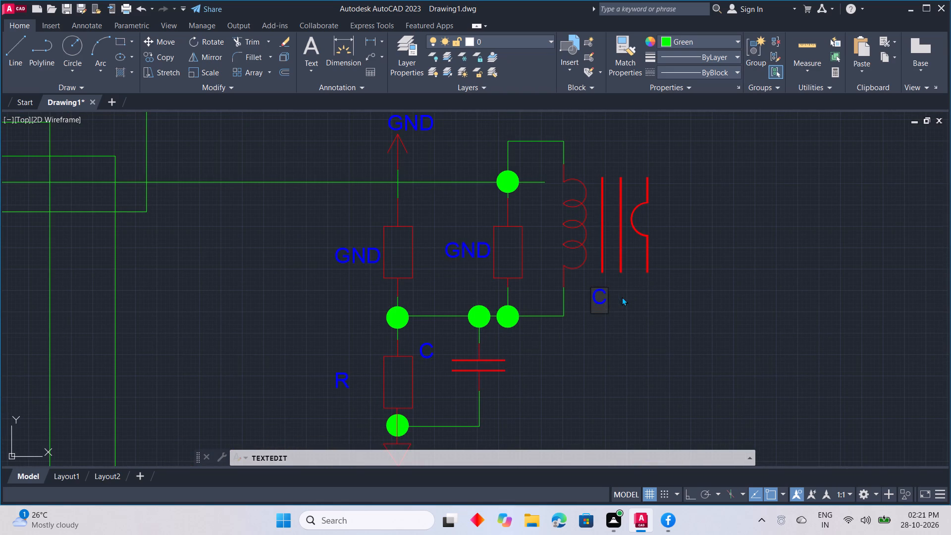
key("t")
key("minus")
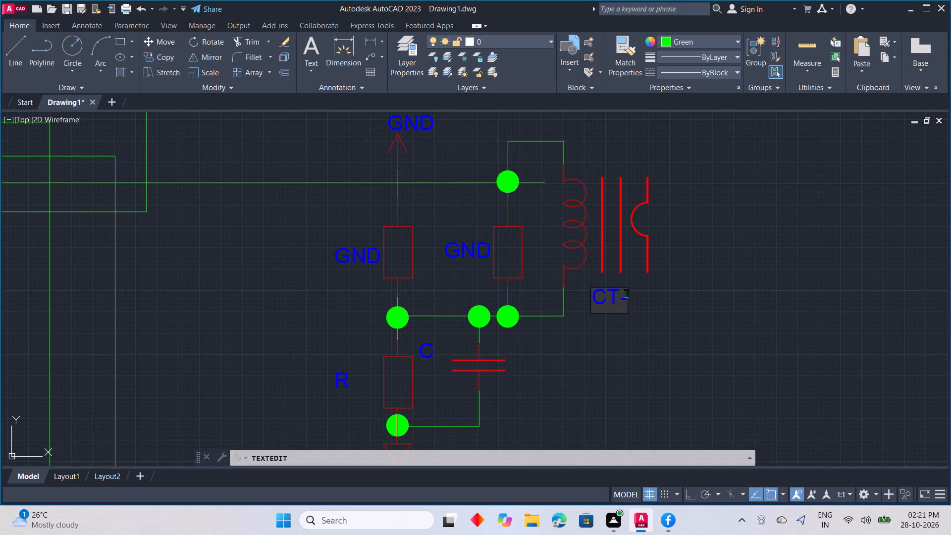
key("4")
left_click_drag(633, 295, 637, 295)
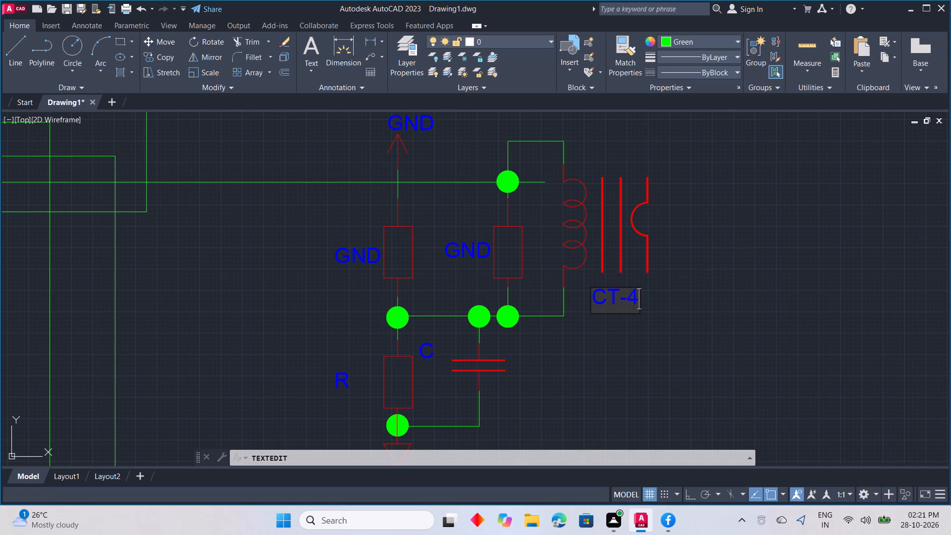
left_click(701, 270)
Change the GND label below the transformer of the uppermost vertical circuit, above the CT-4 circuit, to CT-5.
middle_click_drag(701, 269, 670, 425)
scroll(649, 280, "down", 2)
middle_click_drag(653, 272, 662, 372)
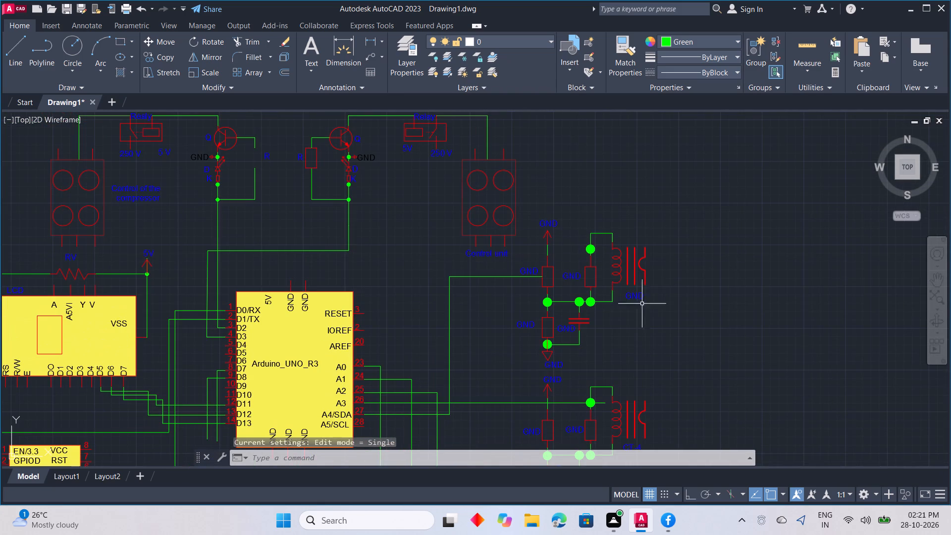
double_click(642, 294)
type("CT")
key("minus")
key("5")
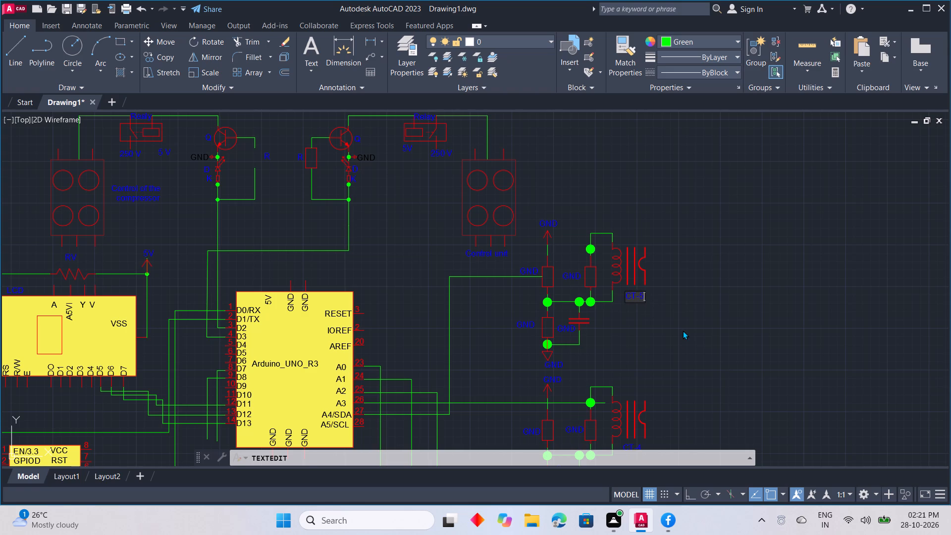
left_click(683, 329)
Change the GND label beside the CT-5 circuit's capacitor to C.
scroll(561, 327, "up", 1)
double_click(561, 327)
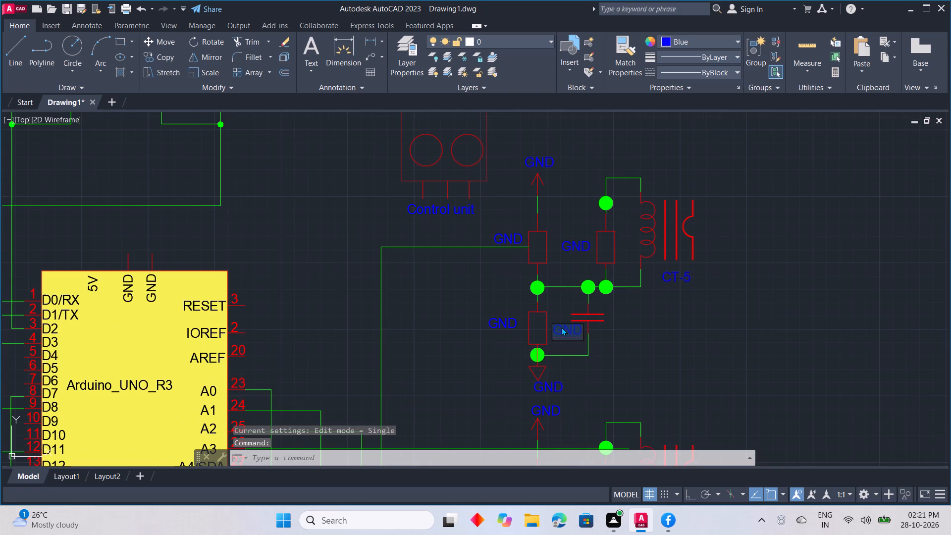
key("c")
left_click(630, 347)
Change the GND labels of all three resistors in the CT-5 circuit to R.
double_click(574, 250)
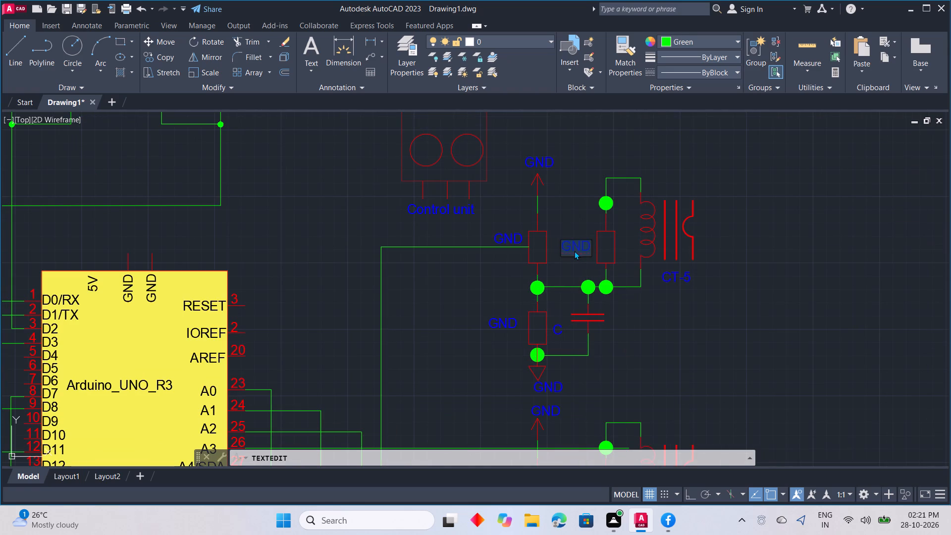
key("e")
key("BackSpace")
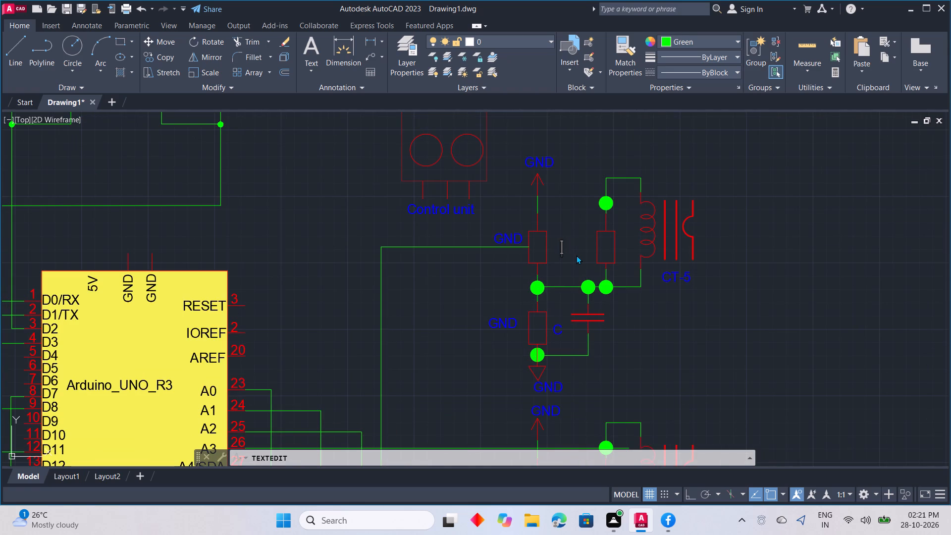
key("r")
left_click(641, 305)
double_click(515, 239)
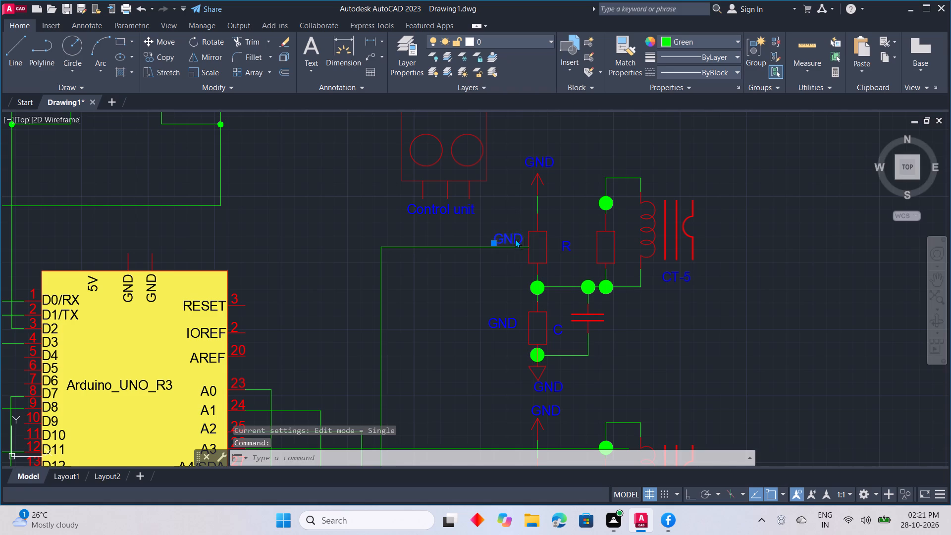
key("r")
left_click_drag(615, 329, 607, 332)
double_click(505, 319)
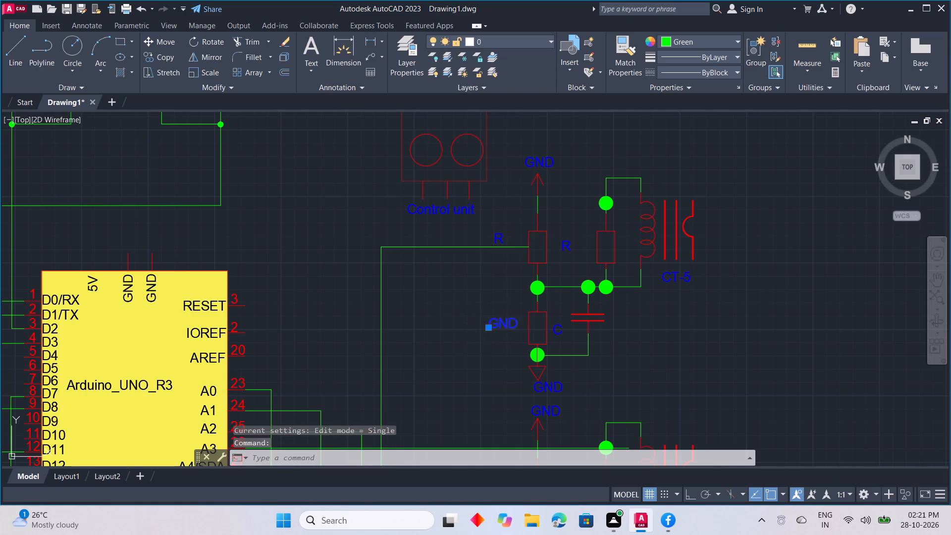
key("r")
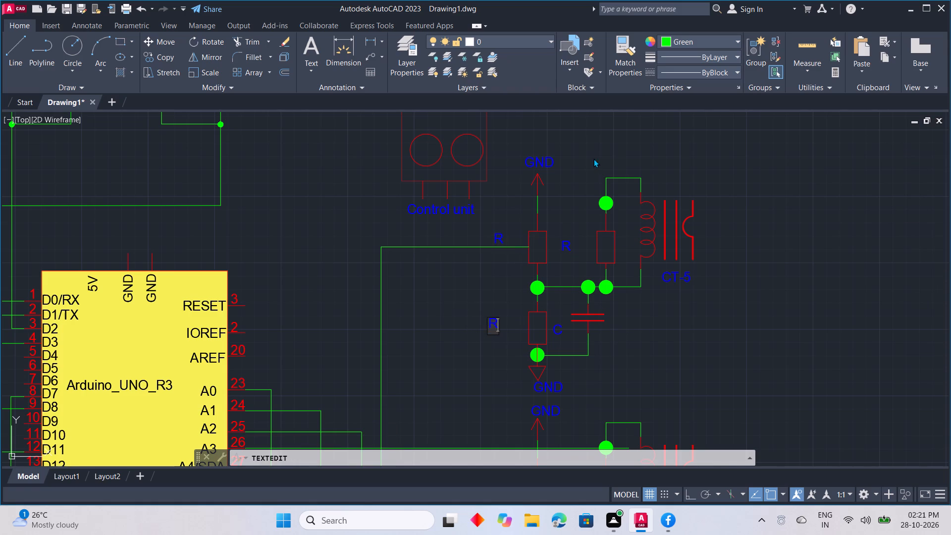
left_click(592, 159)
Change the GND label above the CT-5 circuit's upward arrow to 5V.
double_click(541, 162)
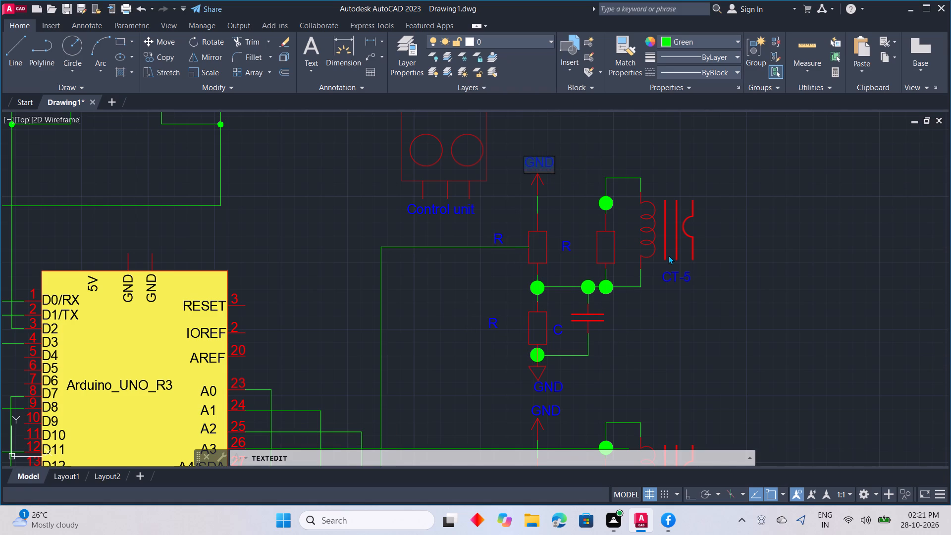
type("5V")
left_click(794, 338)
Change the GND label above the CT-4 circuit's upward arrow to 5V.
middle_click_drag(659, 359, 676, 294)
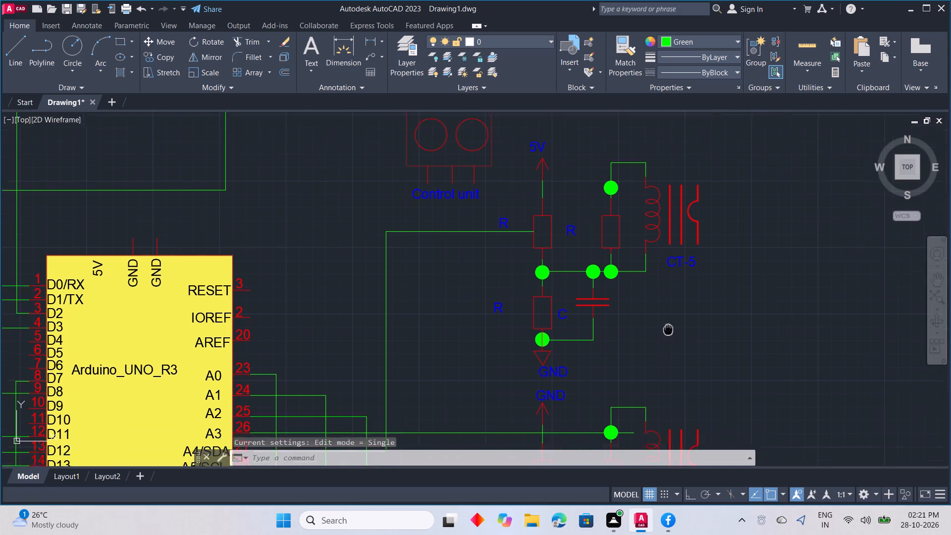
middle_click_drag(676, 294, 682, 267)
double_click(581, 300)
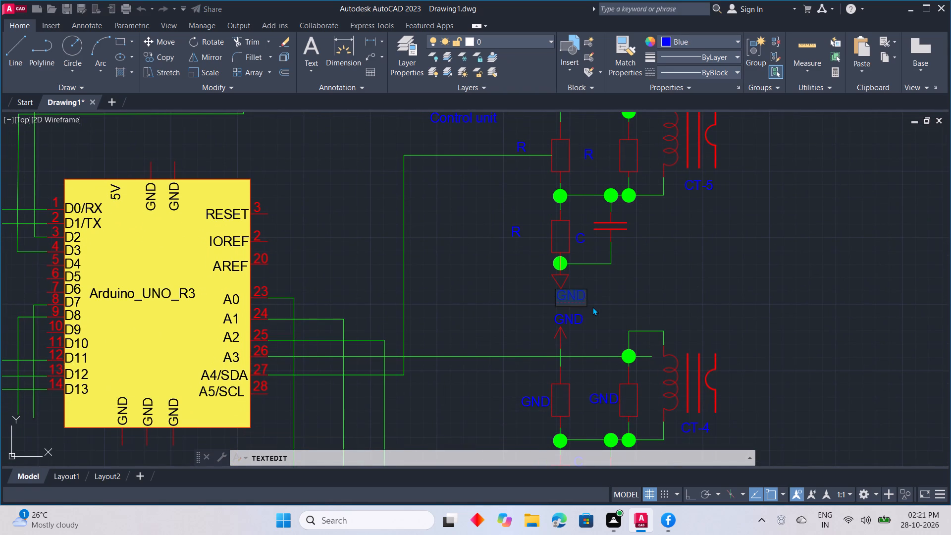
key("Escape")
double_click(579, 314)
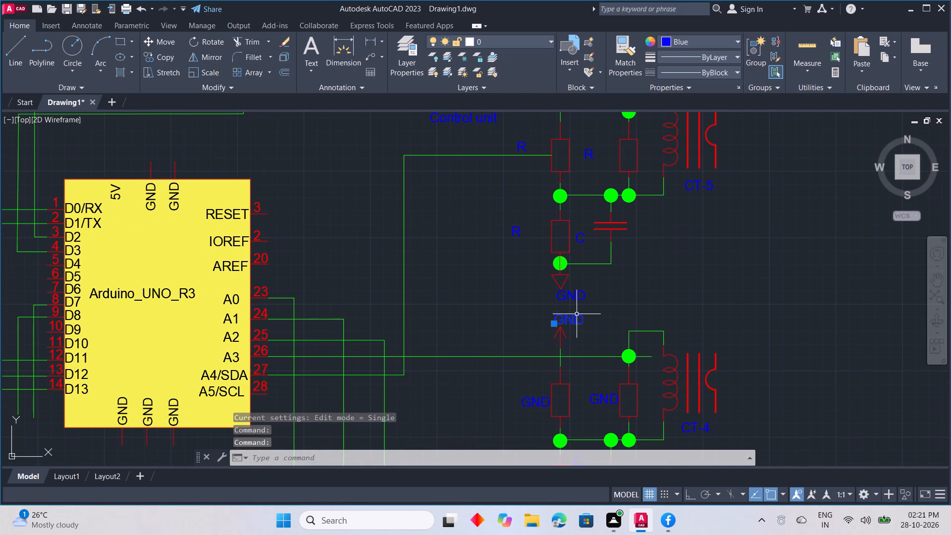
type("5V")
left_click(761, 321)
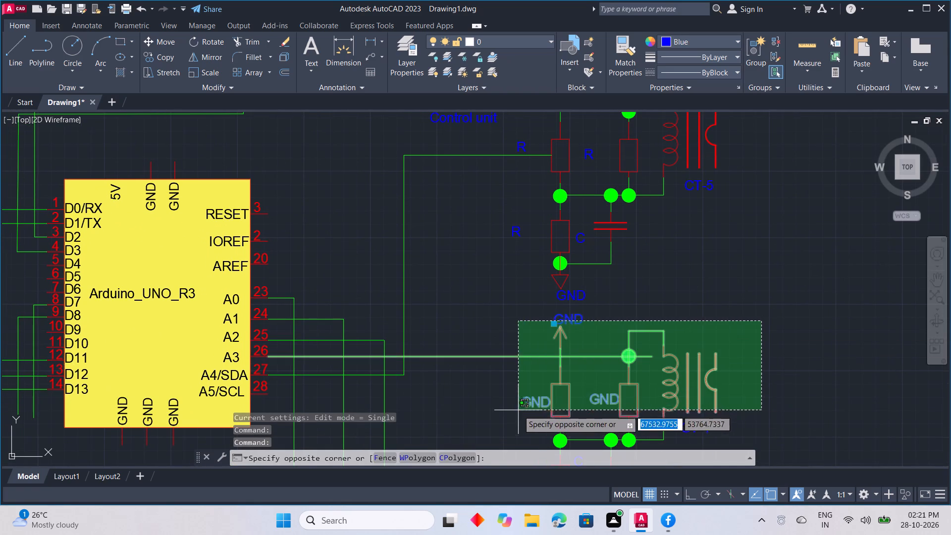
key("Escape")
double_click(581, 320)
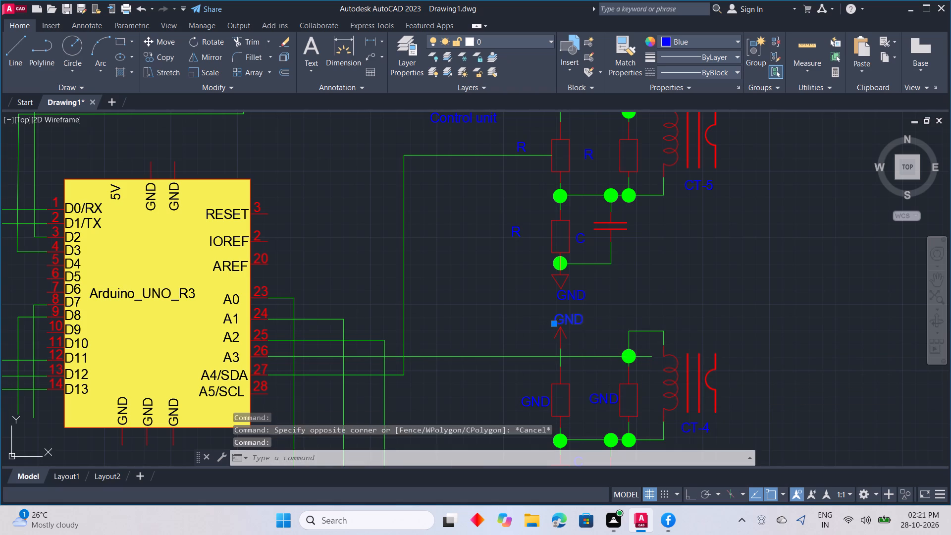
key("Escape")
double_click(581, 320)
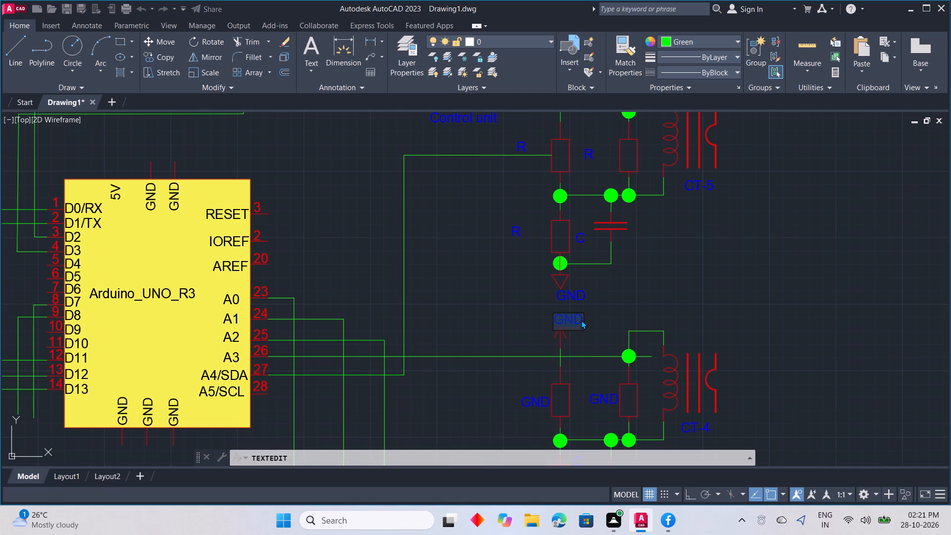
key("5")
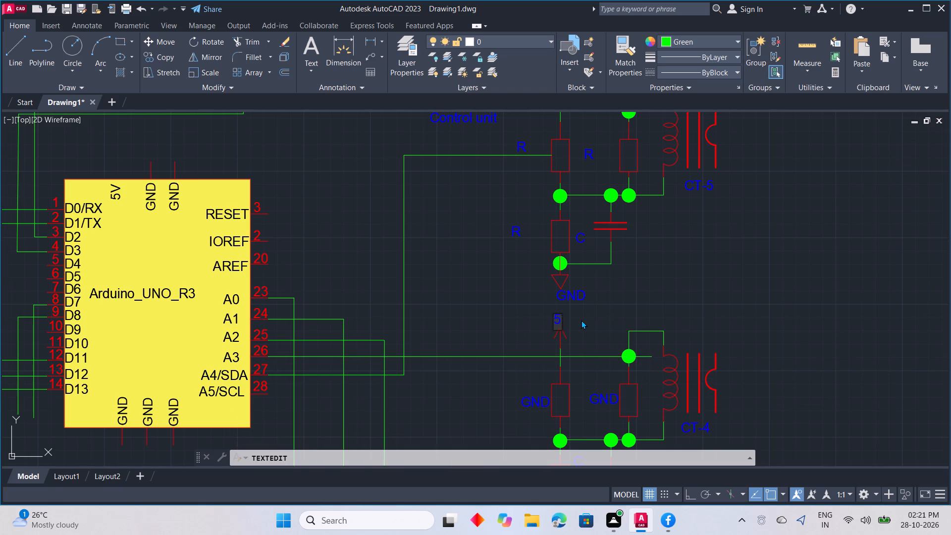
key("v")
left_click(608, 331)
Change the GND labels of the two upper resistors in the CT-4 circuit to R.
double_click(597, 401)
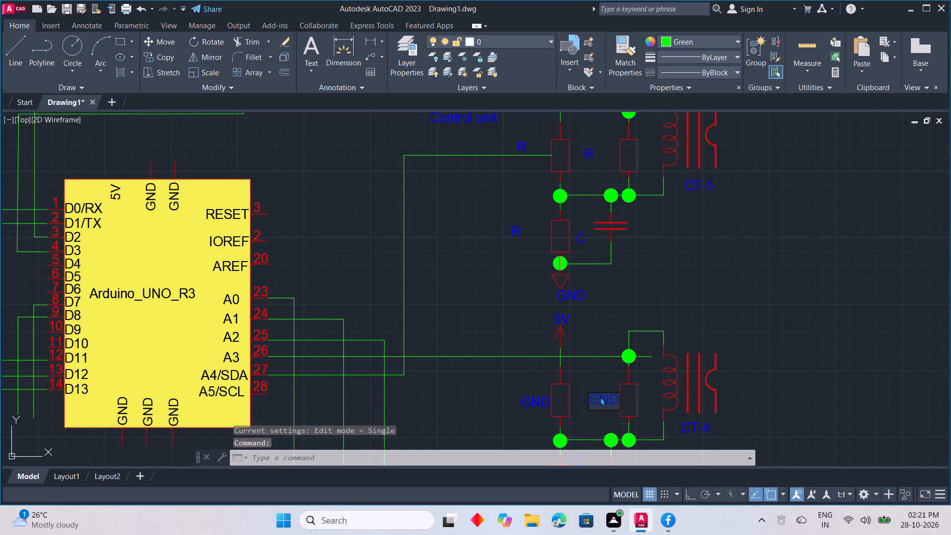
key("r")
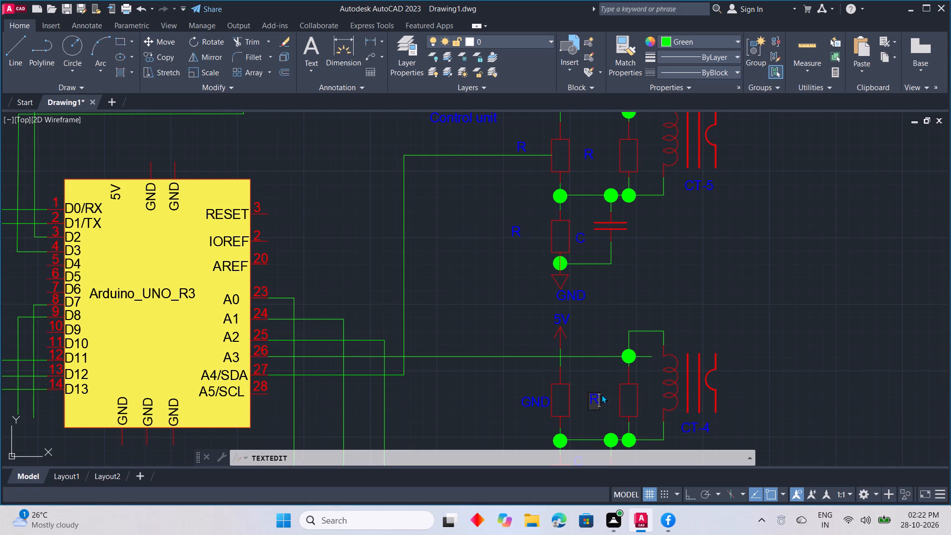
left_click(490, 403)
double_click(531, 397)
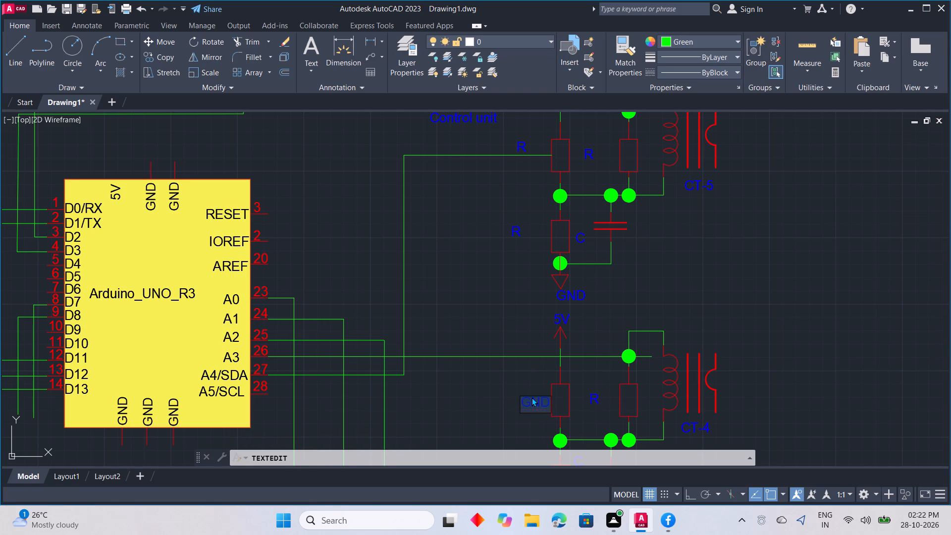
key("r")
left_click(504, 417)
Examine the labels of the CT-4 circuit, the lower CT circuits and the blocks around the Arduino for remaining corrections.
middle_click_drag(506, 417, 547, 319)
scroll(815, 314, "down", 1)
middle_click_drag(811, 356, 811, 356)
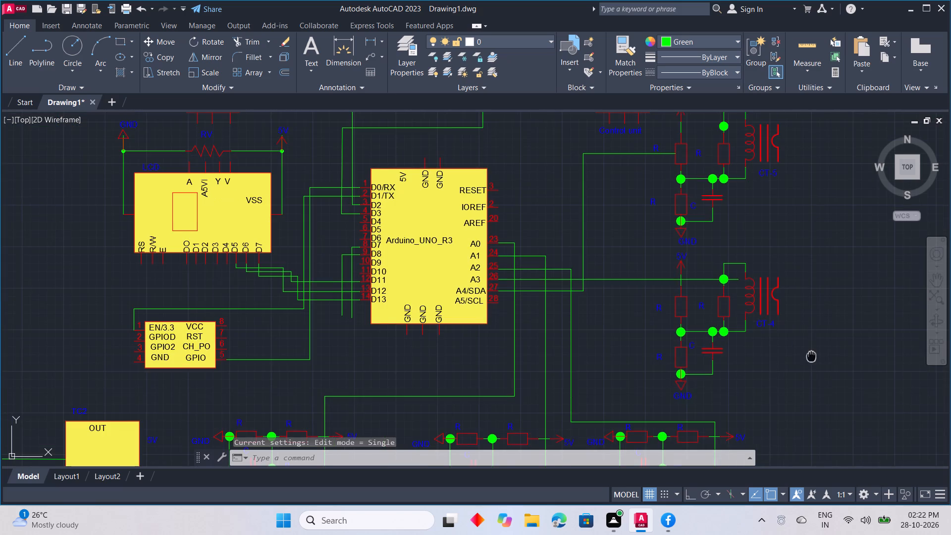
middle_click_drag(811, 356, 753, 233)
middle_click_drag(402, 311, 518, 337)
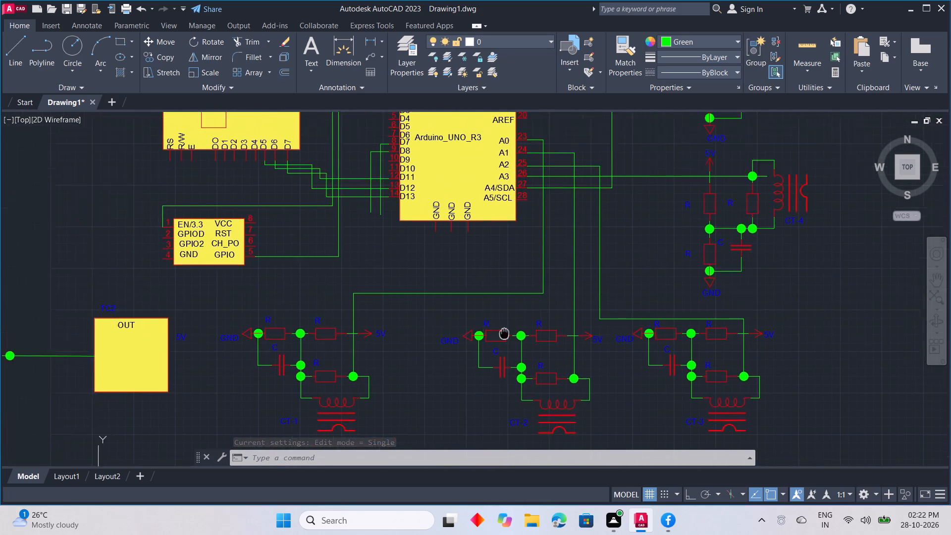
middle_click_drag(518, 337, 574, 339)
middle_click_drag(330, 337, 518, 343)
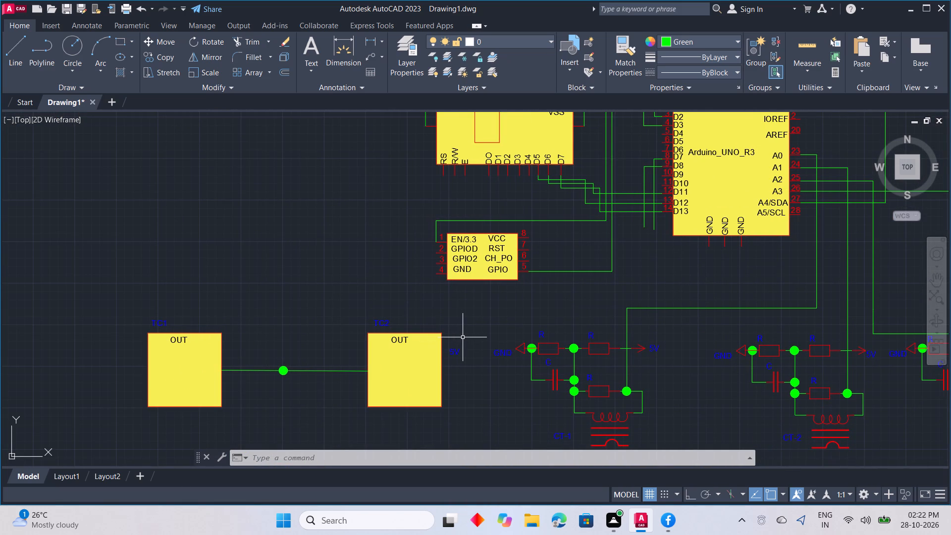
scroll(463, 337, "down", 1)
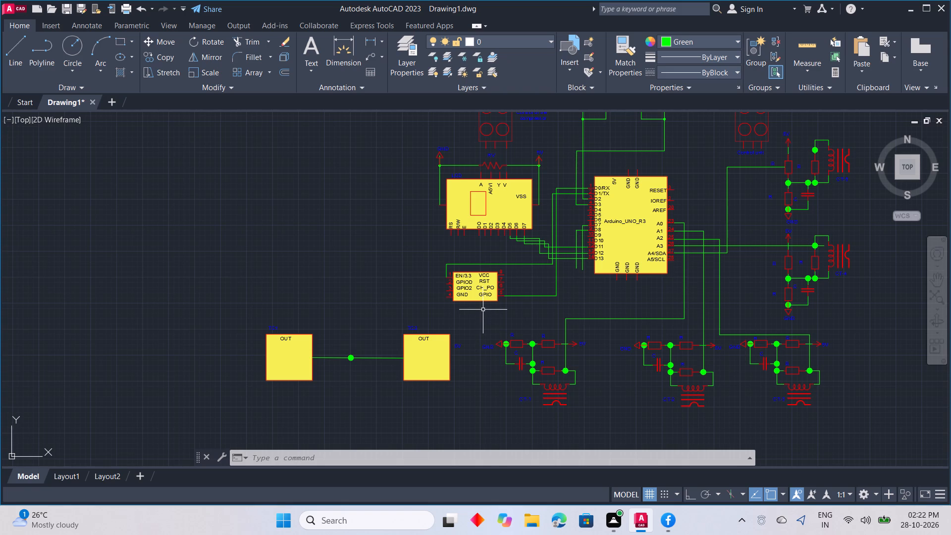
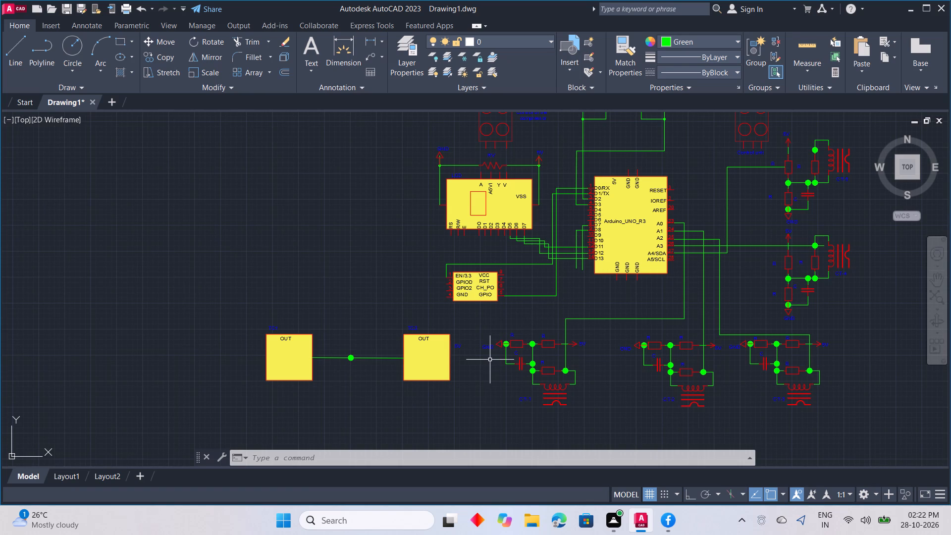
Turn Ortho on and draw a wire from the top of TC1 up and about 16,100 units across toward the Arduino.
type("L")
key("space")
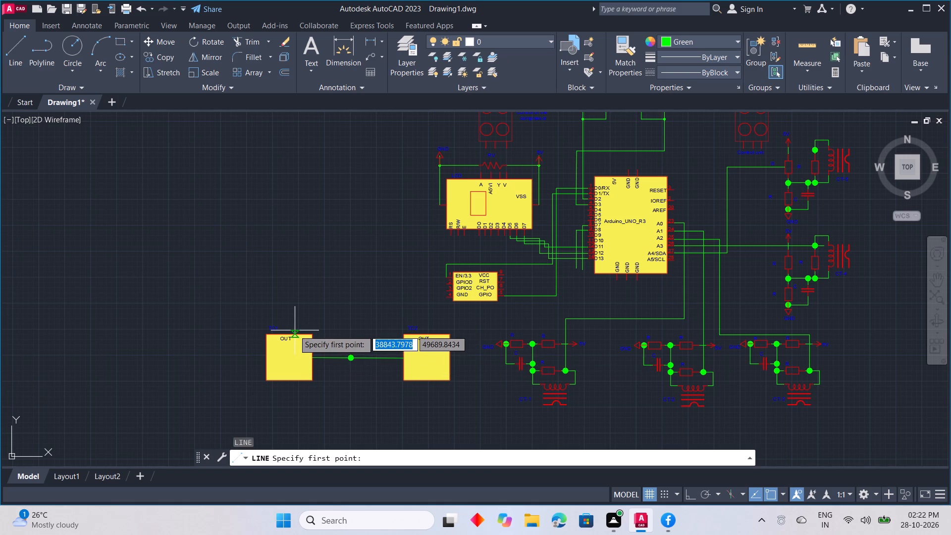
left_click(290, 331)
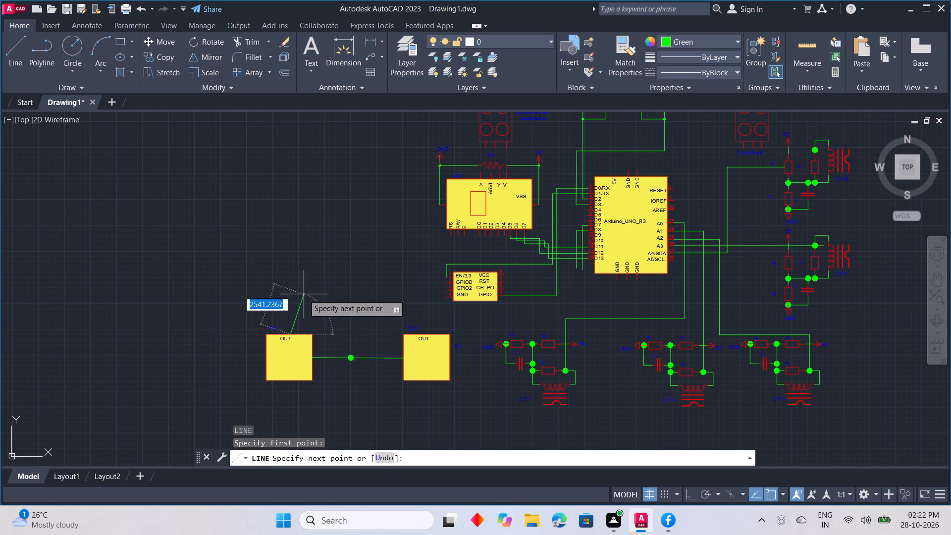
left_click(683, 492)
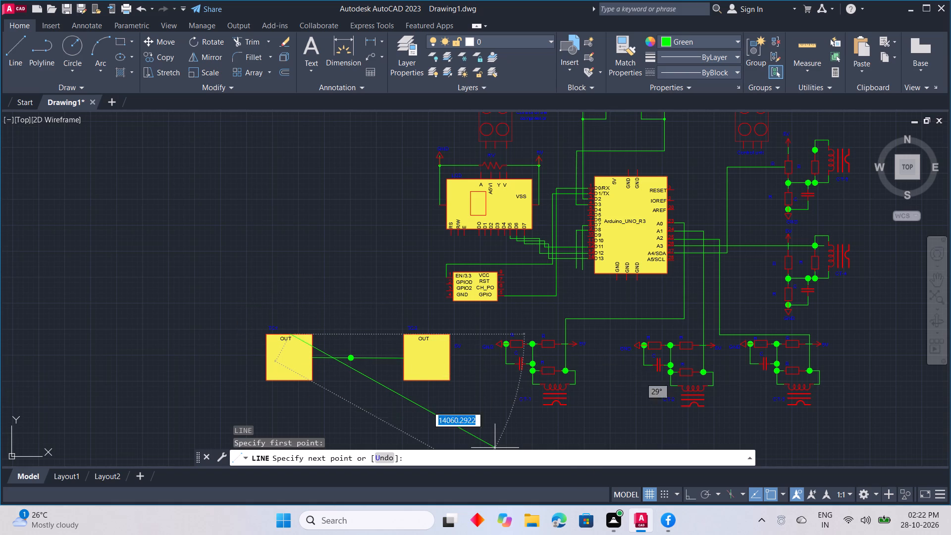
left_click(691, 492)
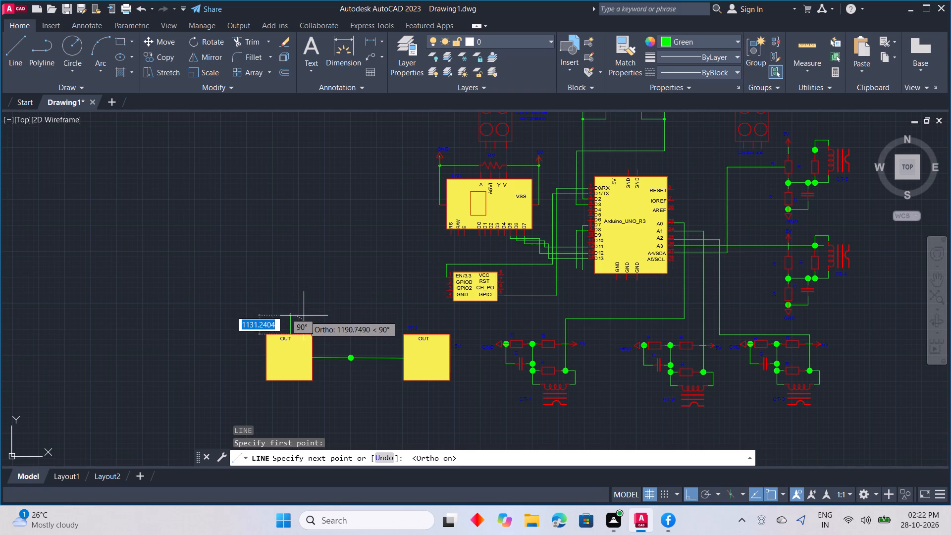
left_click_drag(304, 317, 310, 317)
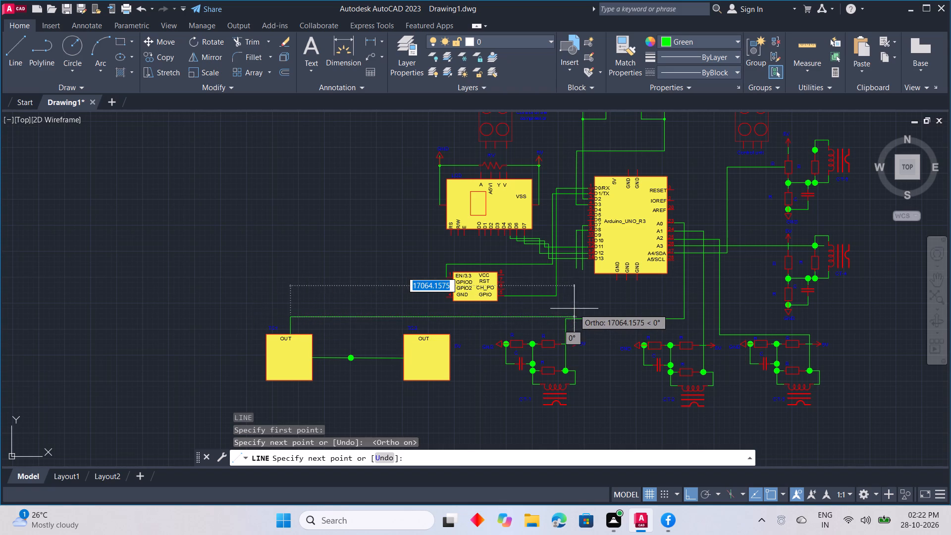
middle_click_drag(570, 296, 506, 343)
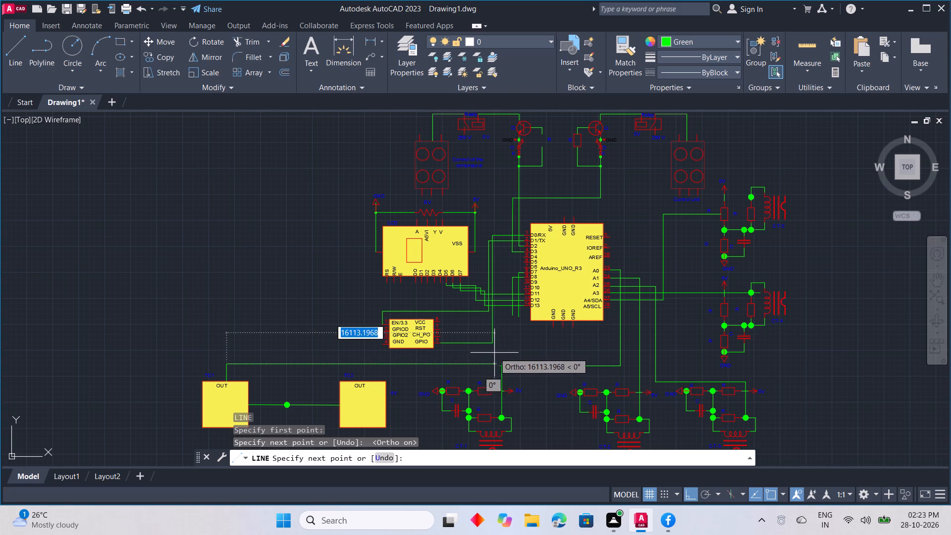
left_click(495, 353)
scroll(503, 267, "up", 1)
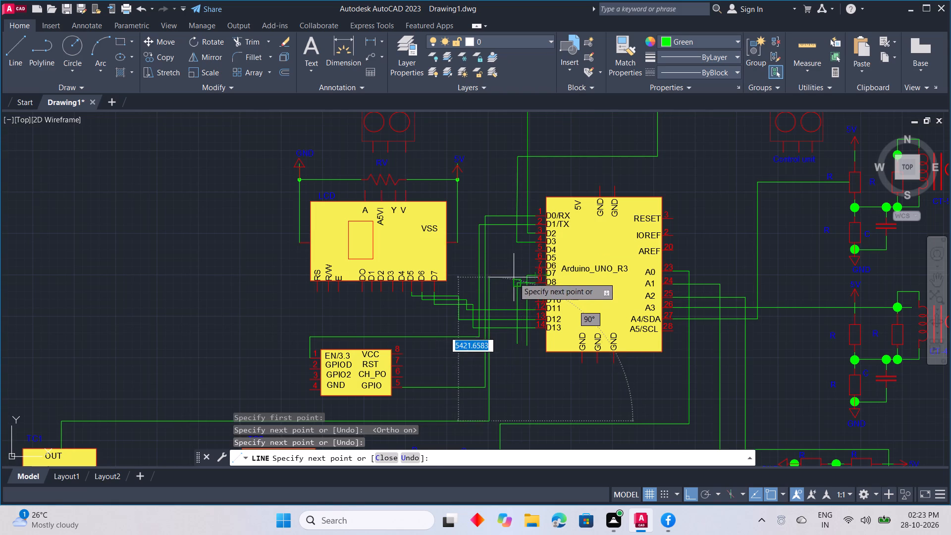
scroll(514, 275, "up", 2)
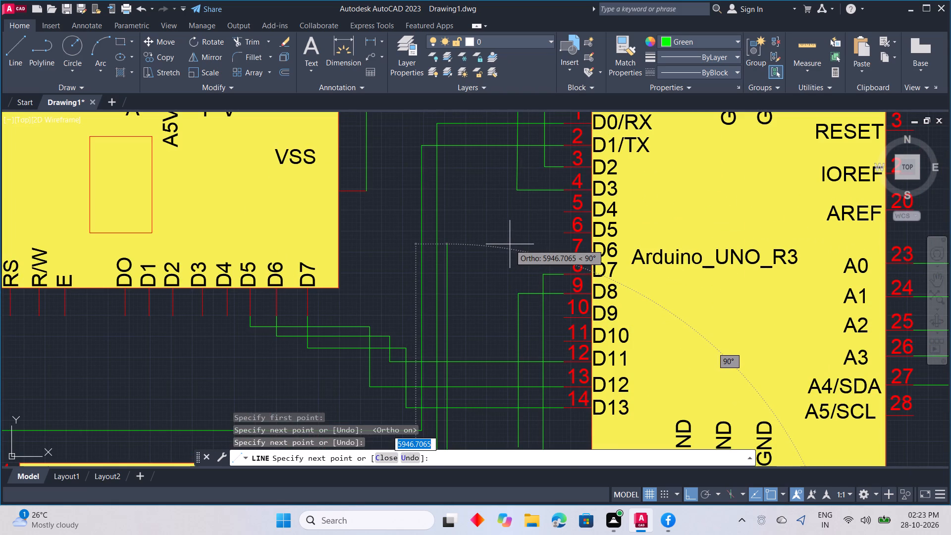
key("Escape")
scroll(510, 245, "down", 4)
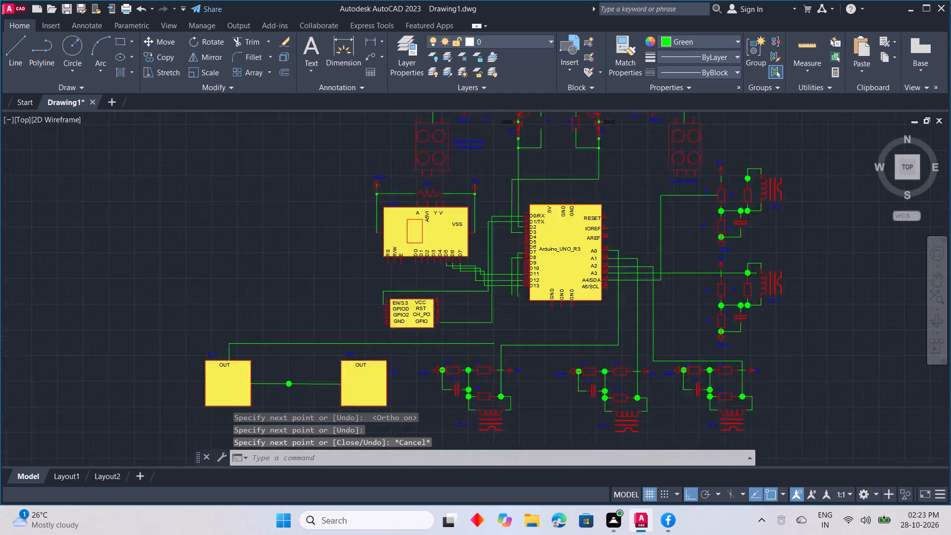
Extend the open D8 wire about 2,920 units straight down and join it to the end of the horizontal TC1 wire.
scroll(515, 300, "up", 2)
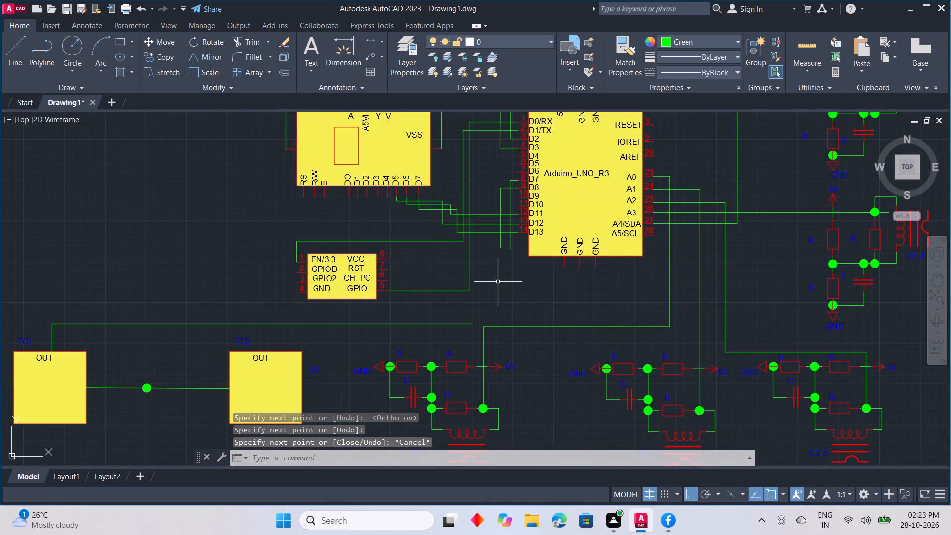
key("l")
key("space")
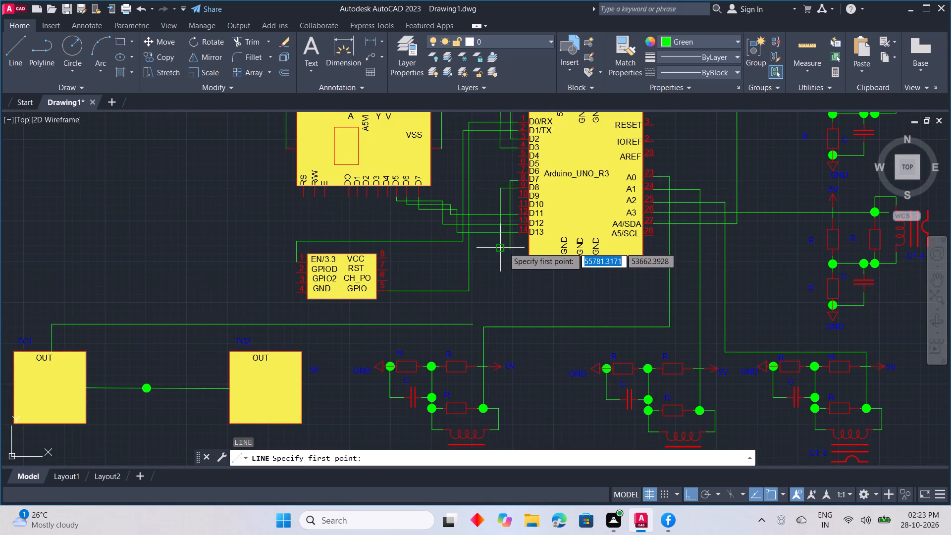
left_click(503, 246)
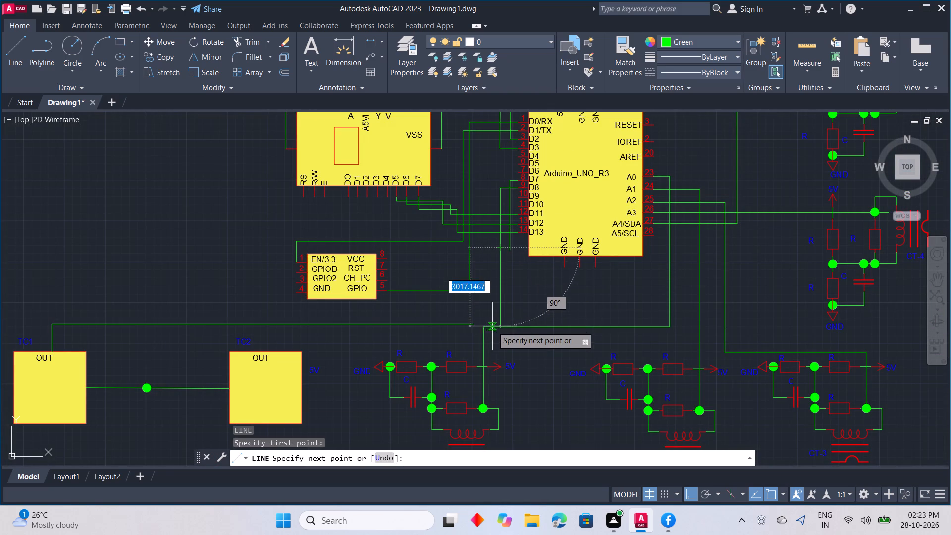
scroll(494, 321, "up", 2)
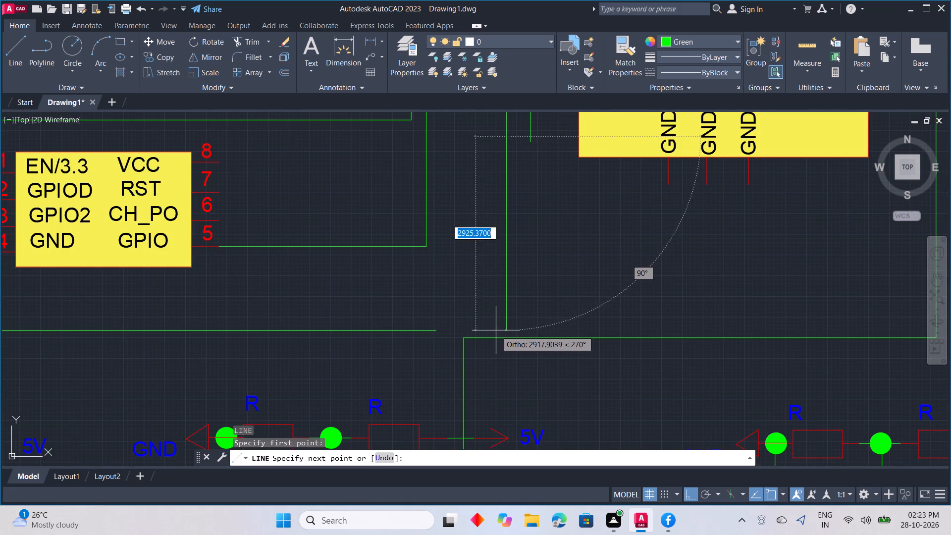
left_click(496, 331)
left_click(439, 330)
key("Escape")
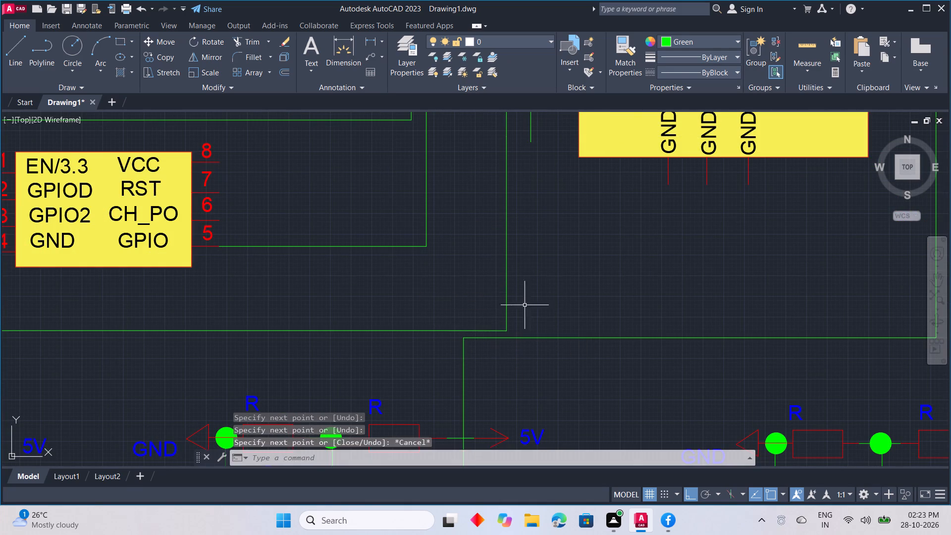
Draw a wire from the open D7 wire end down between the ESP module and the TC1 wire, then about 9,400 units across to above TC2.
middle_click_drag(552, 274, 570, 342)
key("l")
key("space")
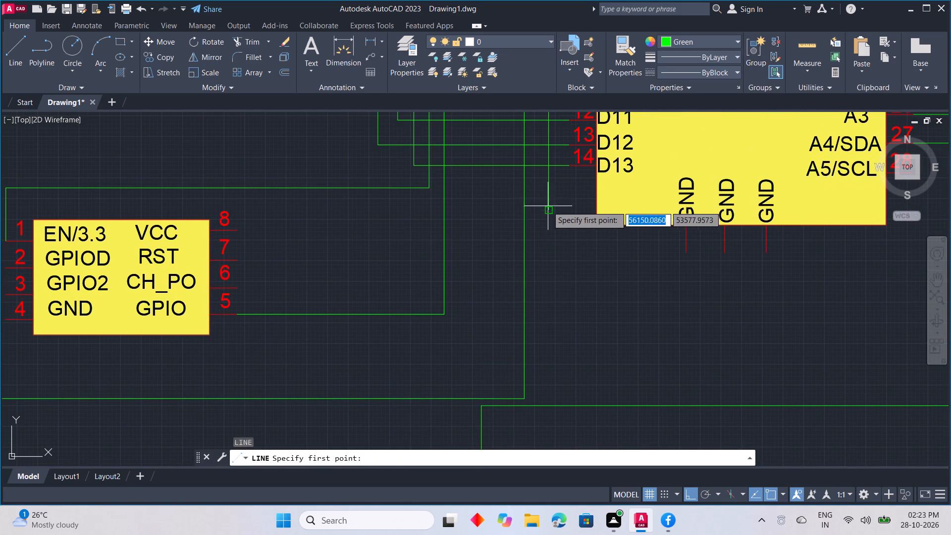
left_click(546, 206)
left_click(537, 346)
middle_click_drag(310, 348, 520, 301)
middle_click_drag(263, 323, 393, 289)
scroll(501, 319, "down", 2)
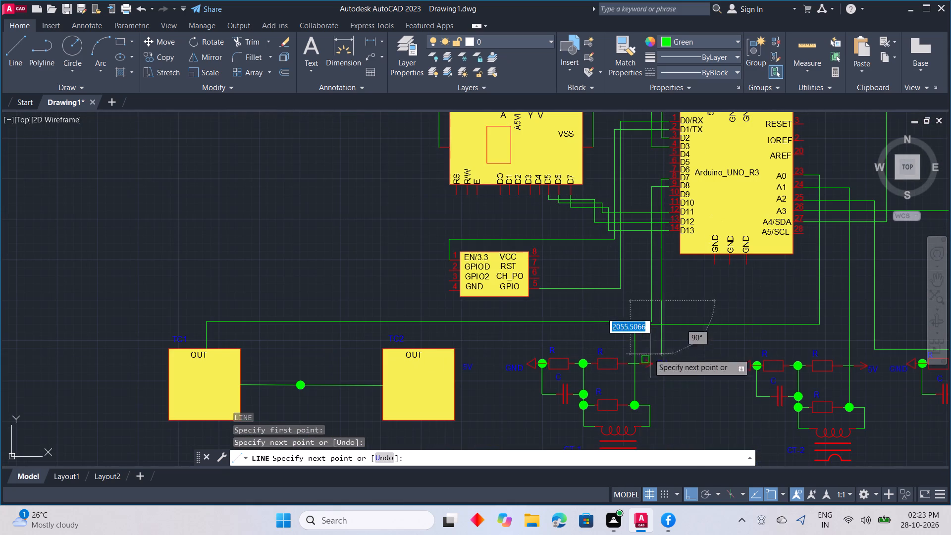
left_click(416, 322)
key("ctrl+z")
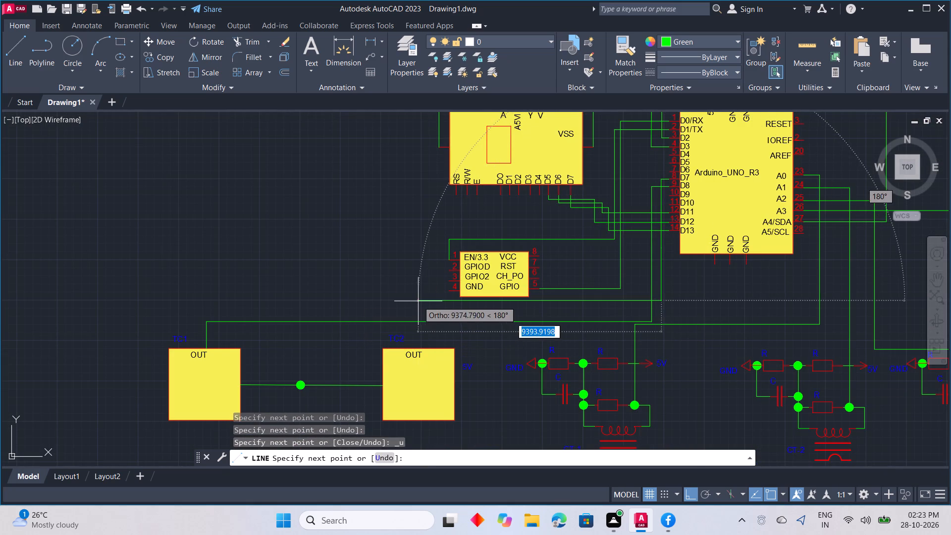
left_click(417, 301)
Finish the D7 wire with a vertical segment about 1,940 units long down into the top of TC2 at OUT.
left_click(422, 348)
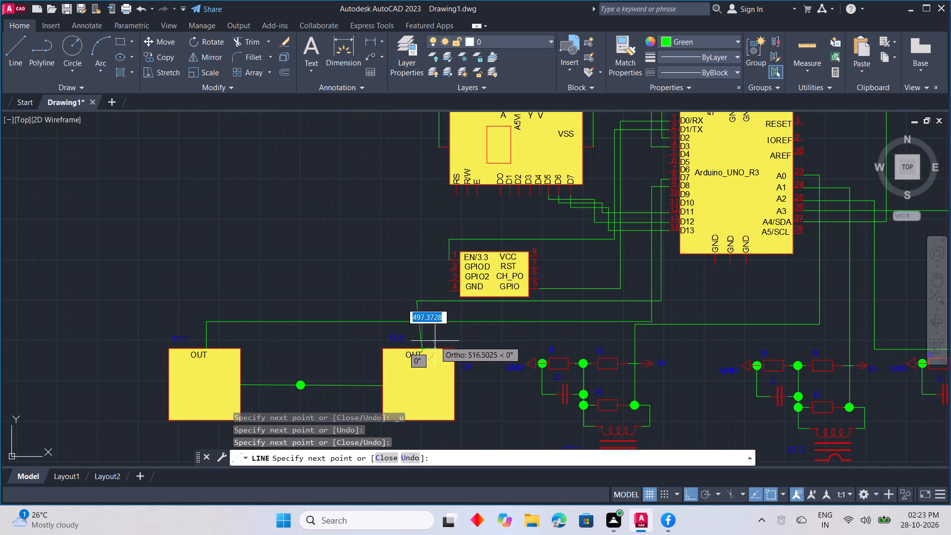
key("ctrl+z")
scroll(416, 344, "up", 2)
left_click(410, 354)
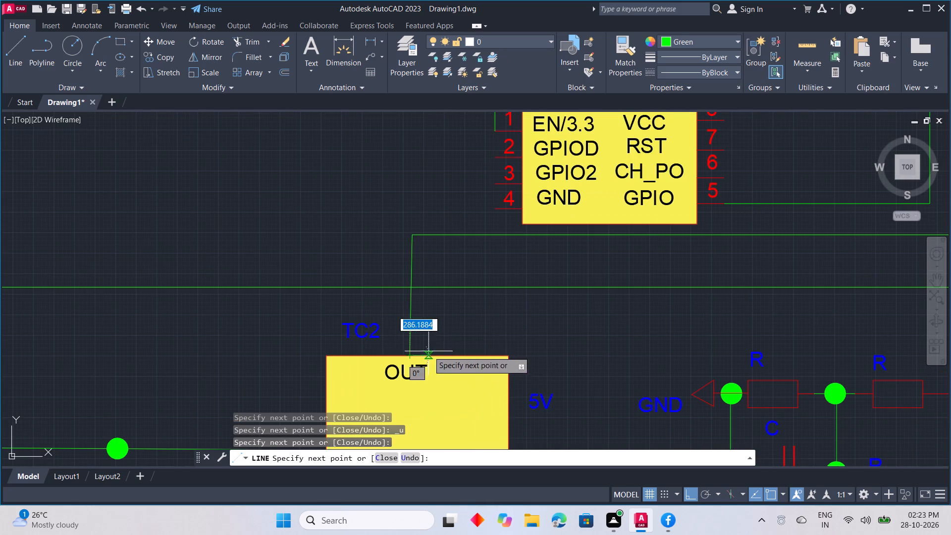
key("ctrl+z")
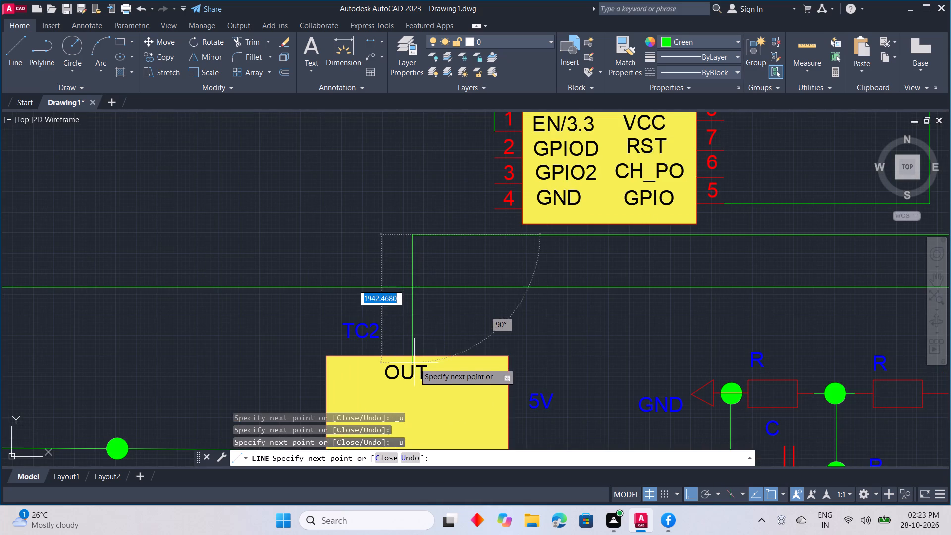
left_click(414, 363)
key("Escape")
Trim the part of the D7 wire that overhangs inside the TC2 block.
type("TR")
key("space")
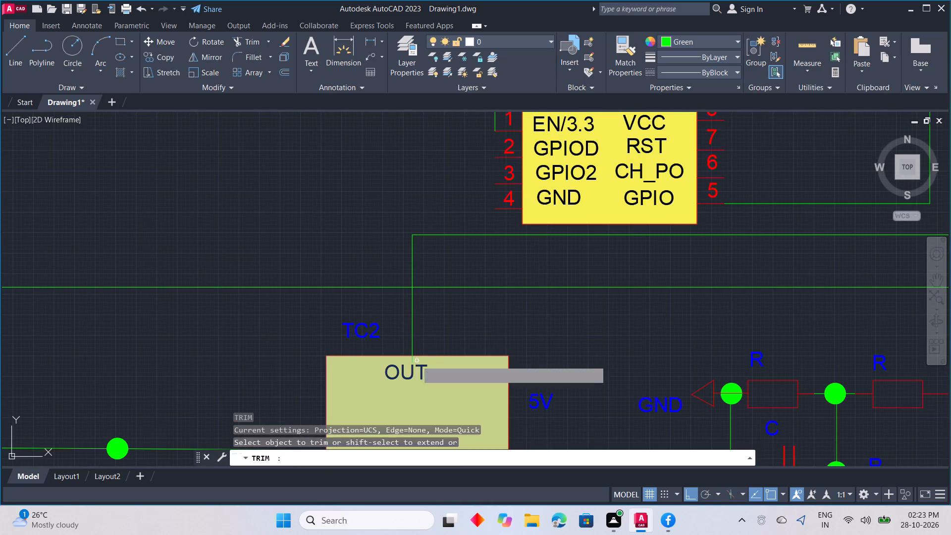
scroll(412, 359, "up", 3)
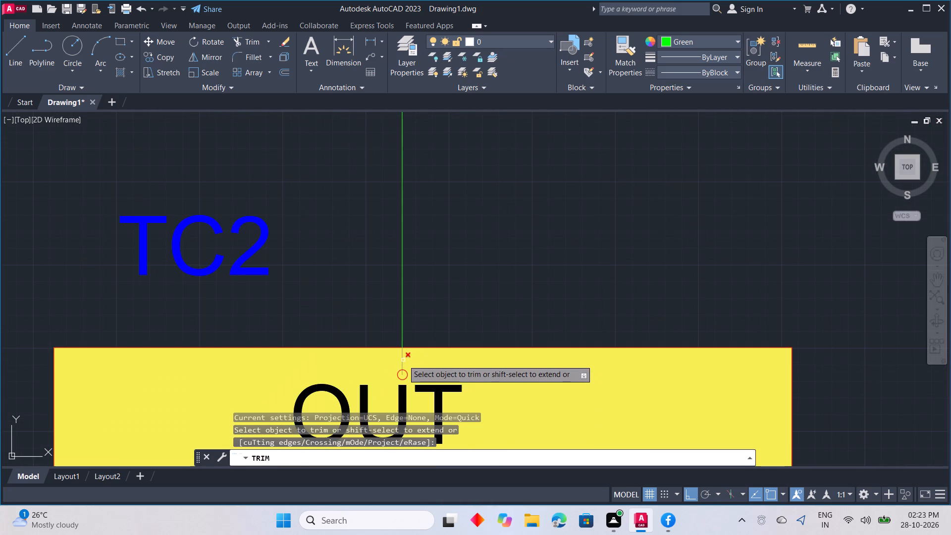
left_click(403, 360)
key("Escape")
Review the wiring between the TC blocks, ESP module, LCD and Arduino across the schematic.
scroll(502, 313, "down", 8)
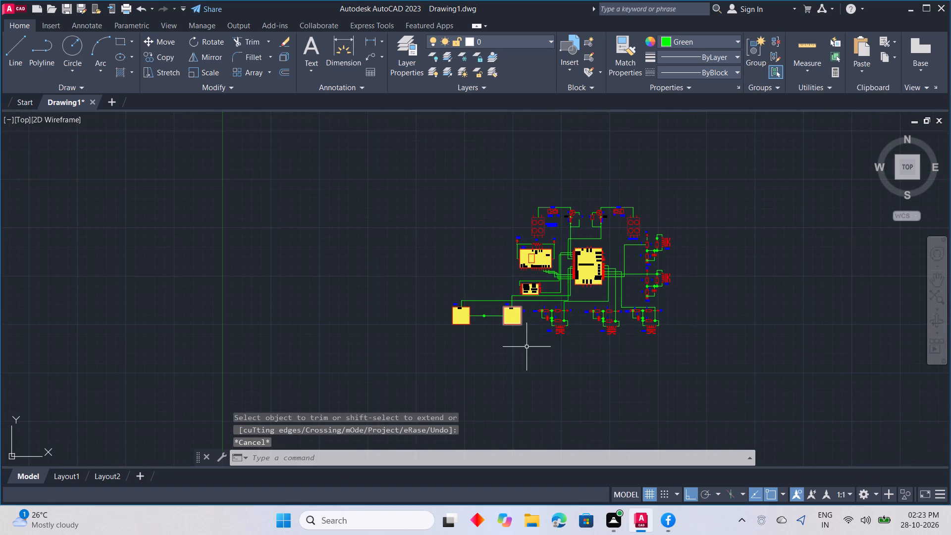
scroll(527, 347, "up", 1)
middle_click_drag(535, 344, 497, 369)
scroll(496, 369, "up", 1)
middle_click_drag(496, 367, 465, 401)
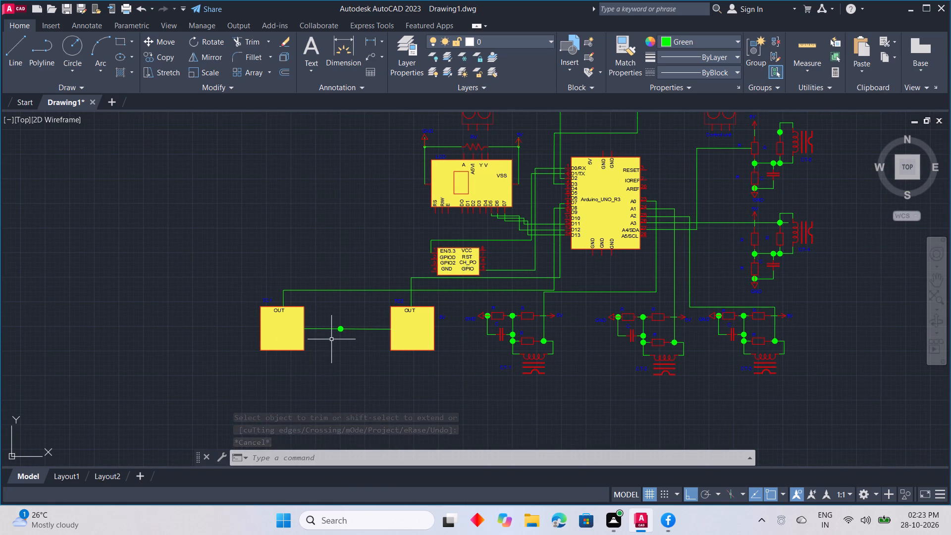
middle_click_drag(379, 356, 361, 404)
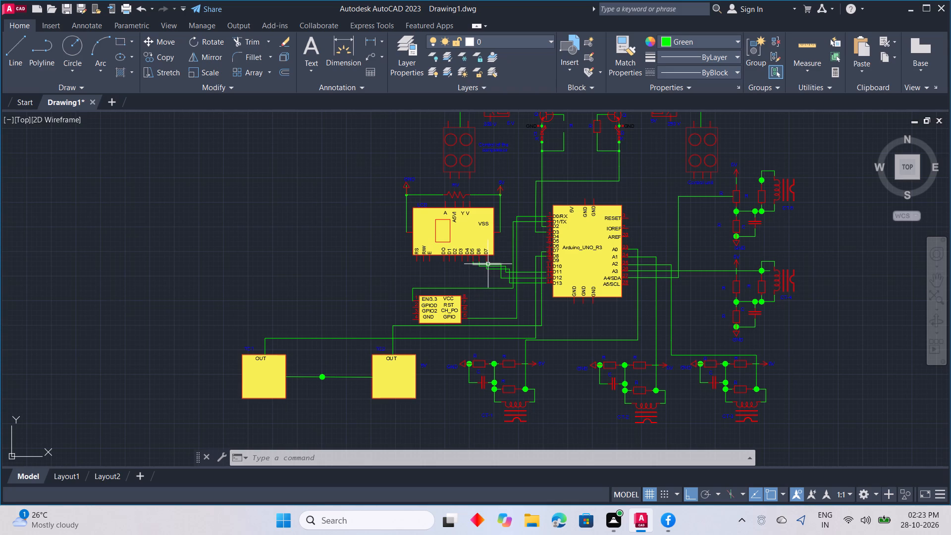
middle_click_drag(488, 264, 443, 304)
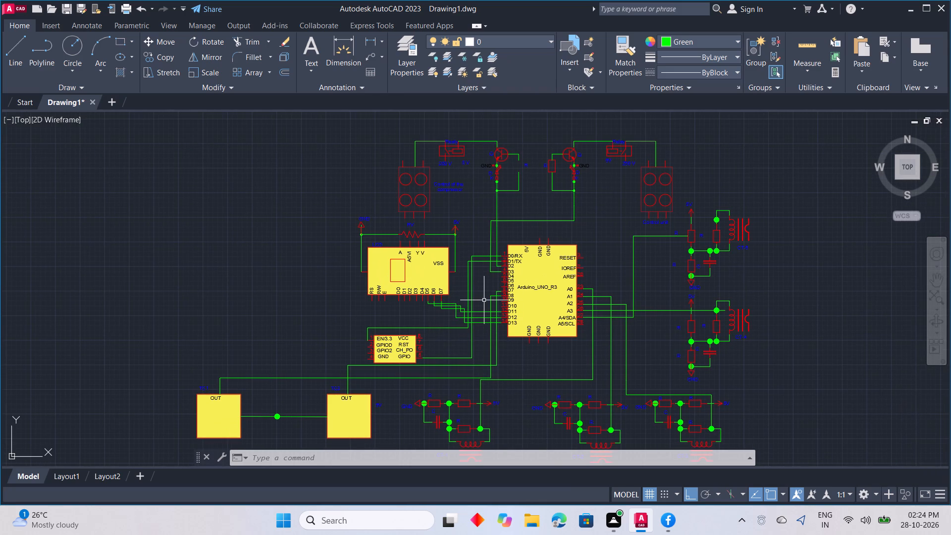
middle_click_drag(516, 336, 540, 321)
Copy the Arduino's pin number 6 to the left side of the LCD block, keeping it level with the original.
scroll(541, 270, "up", 2)
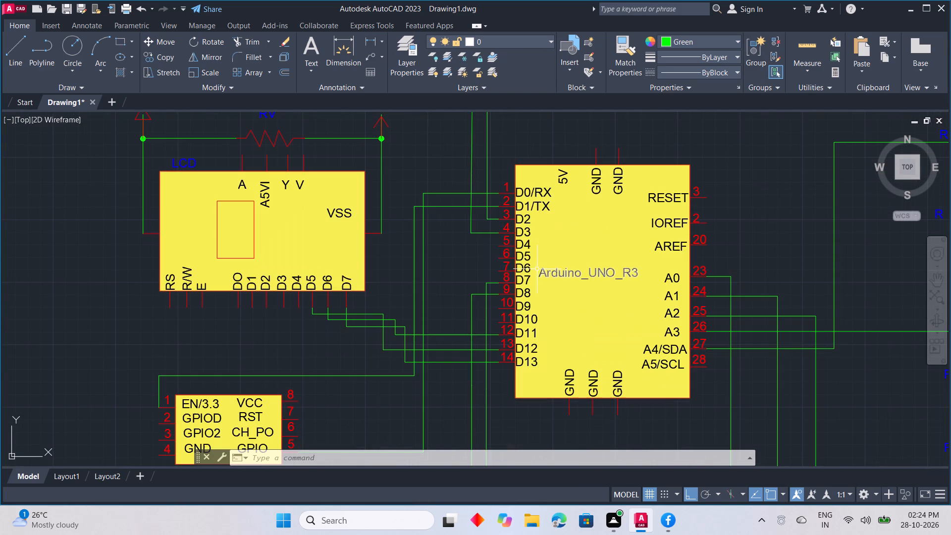
left_click(506, 254)
right_click(489, 312)
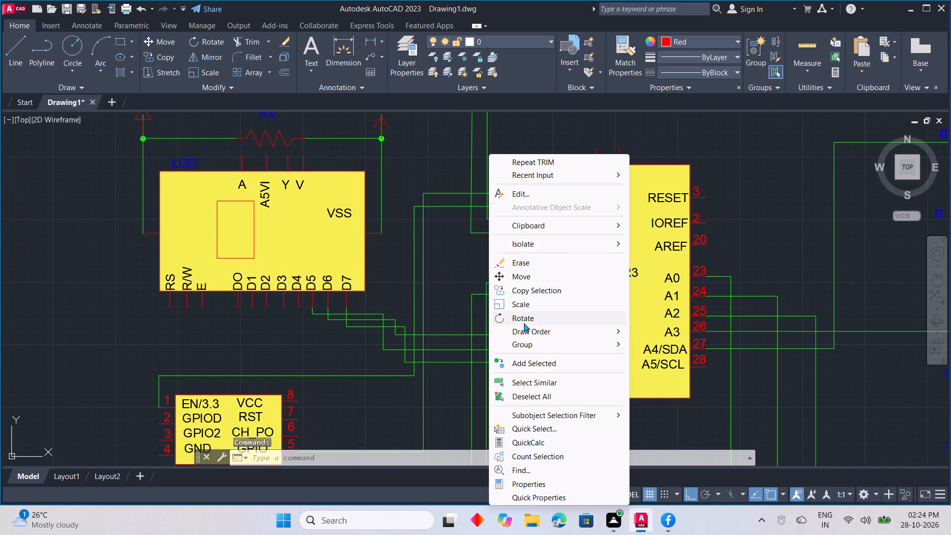
left_click(534, 293)
left_click(505, 253)
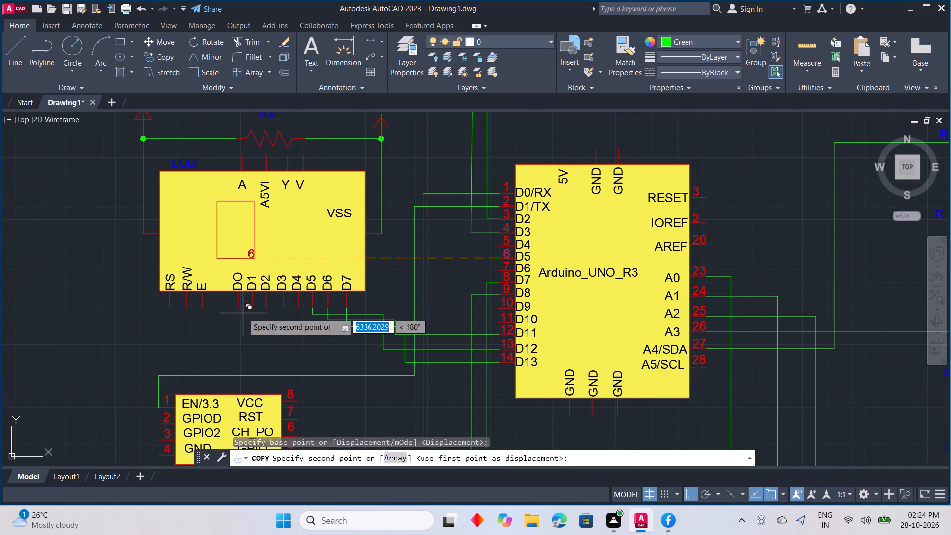
left_click(128, 309)
key("Escape")
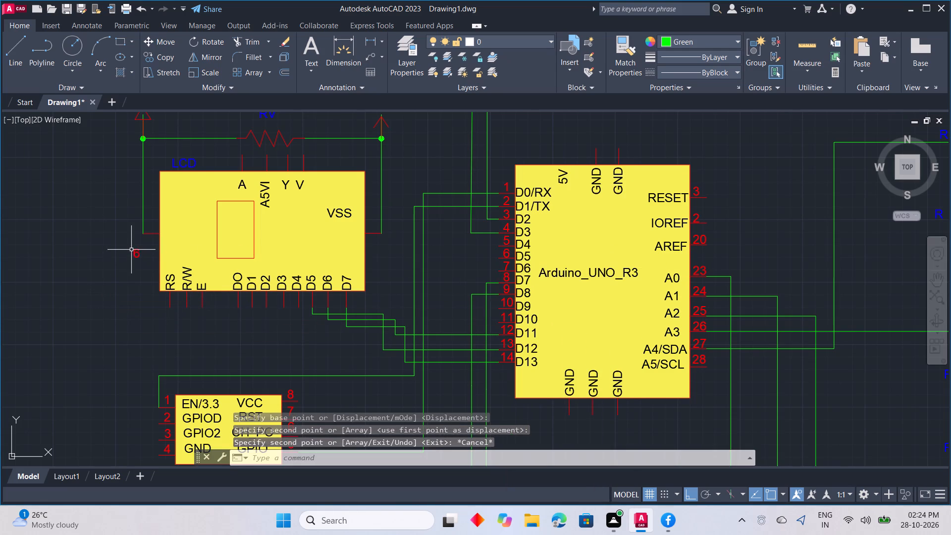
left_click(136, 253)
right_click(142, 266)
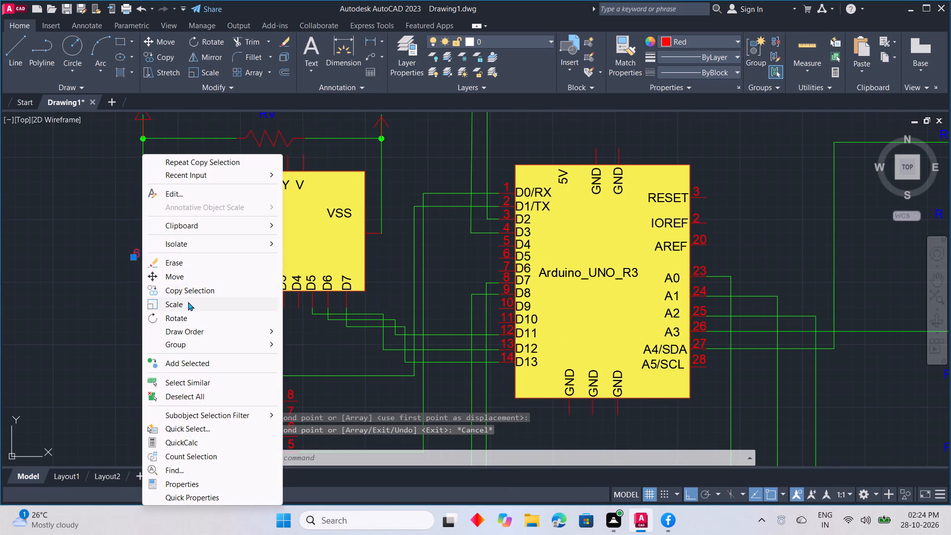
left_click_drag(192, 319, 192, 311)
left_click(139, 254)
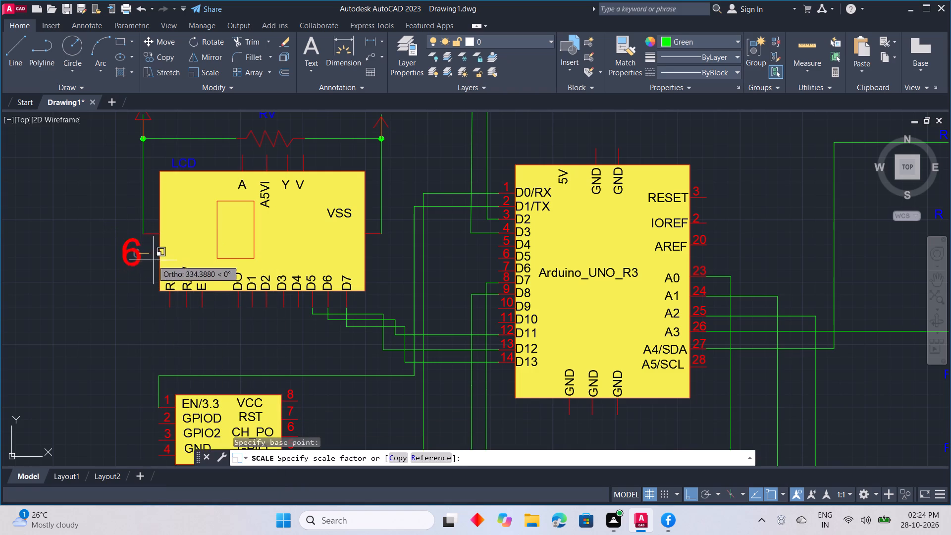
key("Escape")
Rotate the copied pin number 6 beside the LCD block by 90 degrees.
left_click(137, 250)
right_click(154, 275)
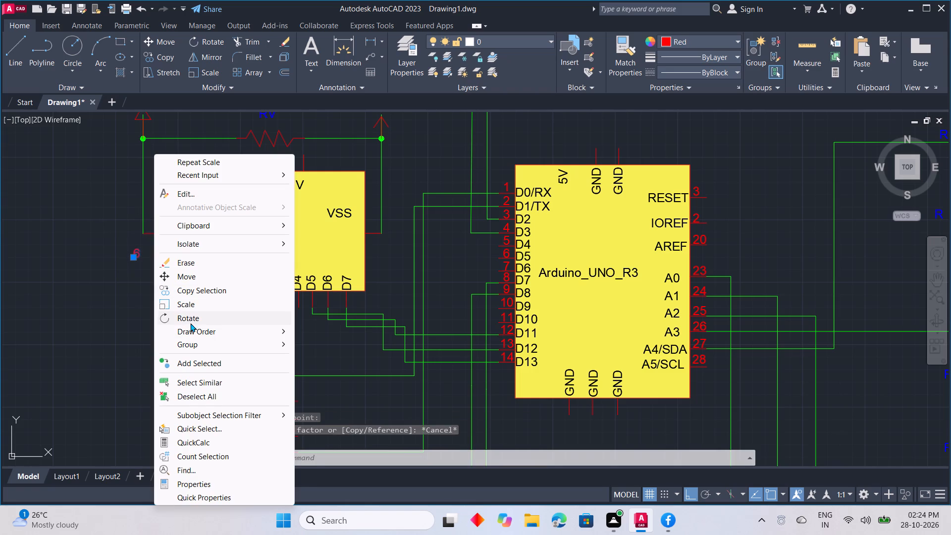
left_click_drag(190, 321, 191, 317)
left_click(141, 256)
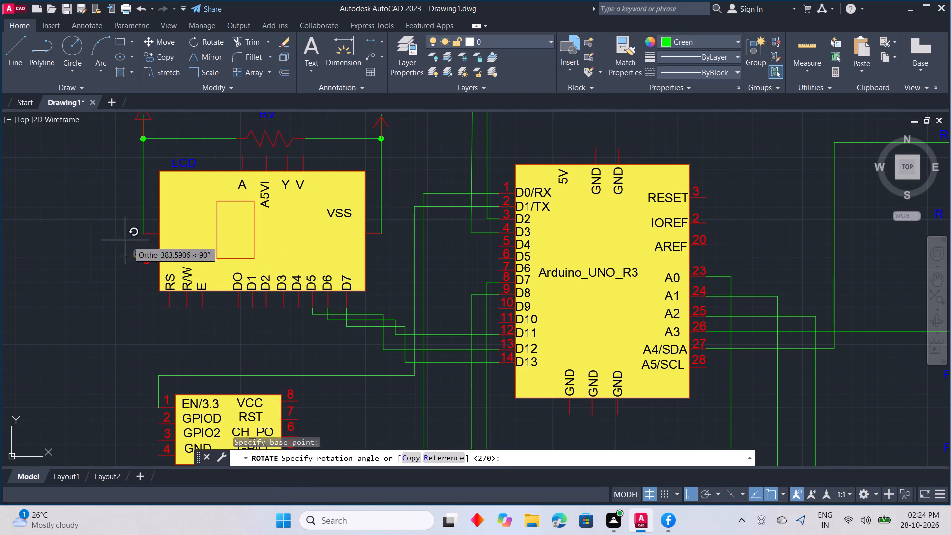
left_click(154, 241)
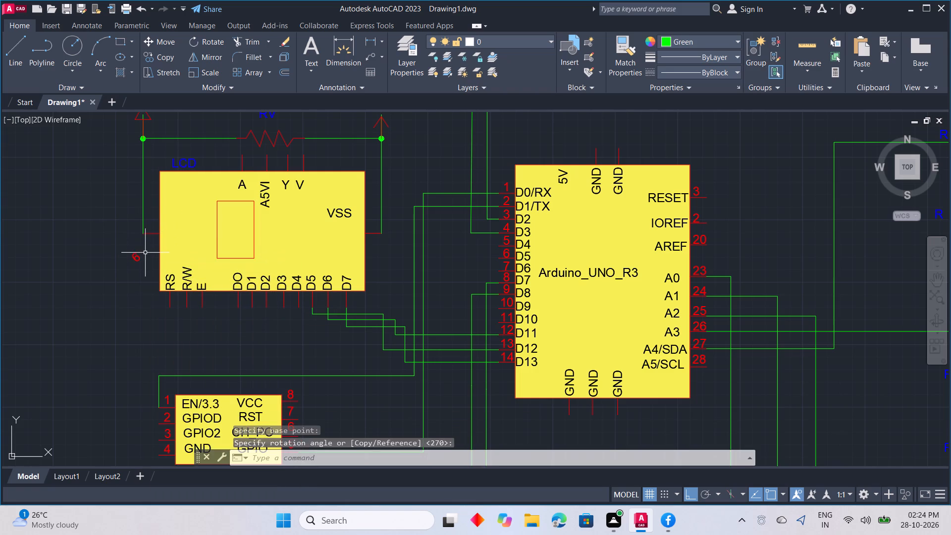
Undo the last rotation of the copied pin number 6 beside the LCD block and rotate it 90 degrees again.
key("ctrl+z")
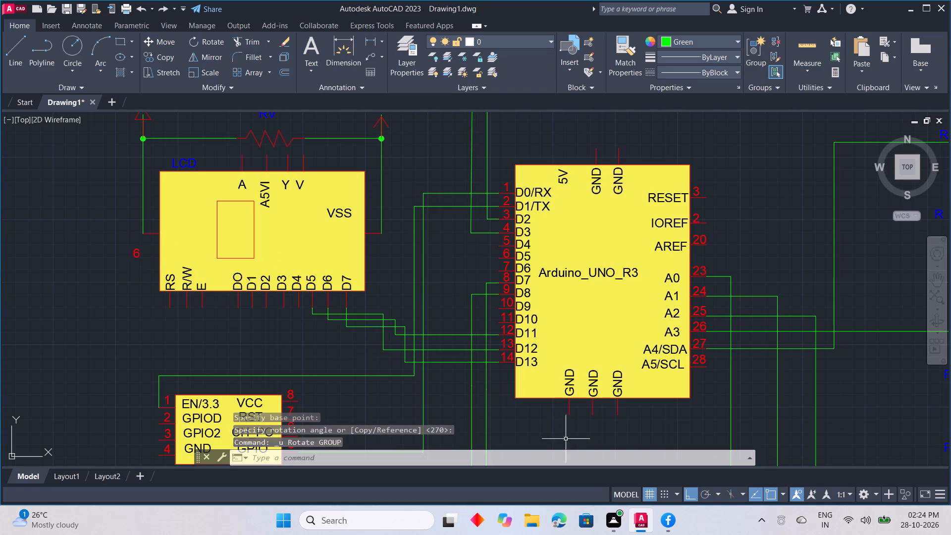
left_click(139, 252)
right_click(145, 261)
left_click(189, 316)
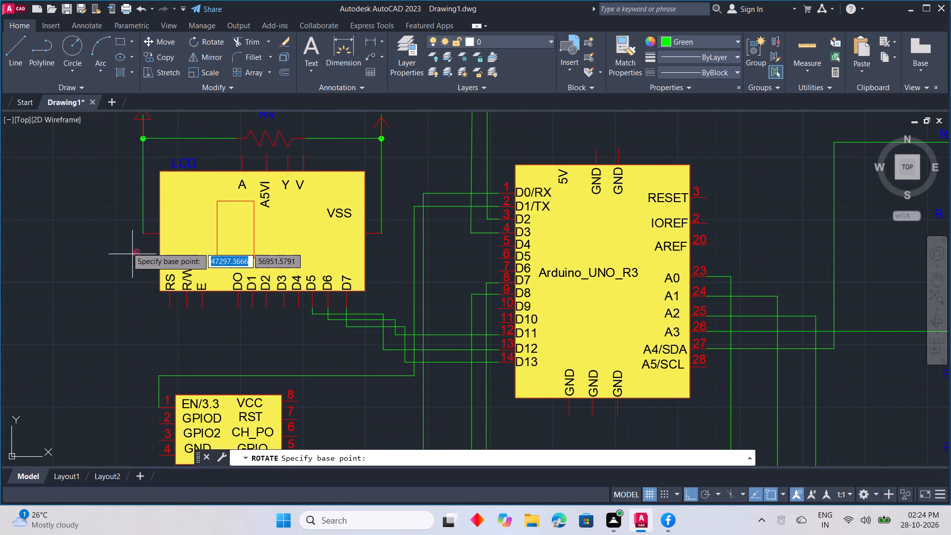
left_click(137, 254)
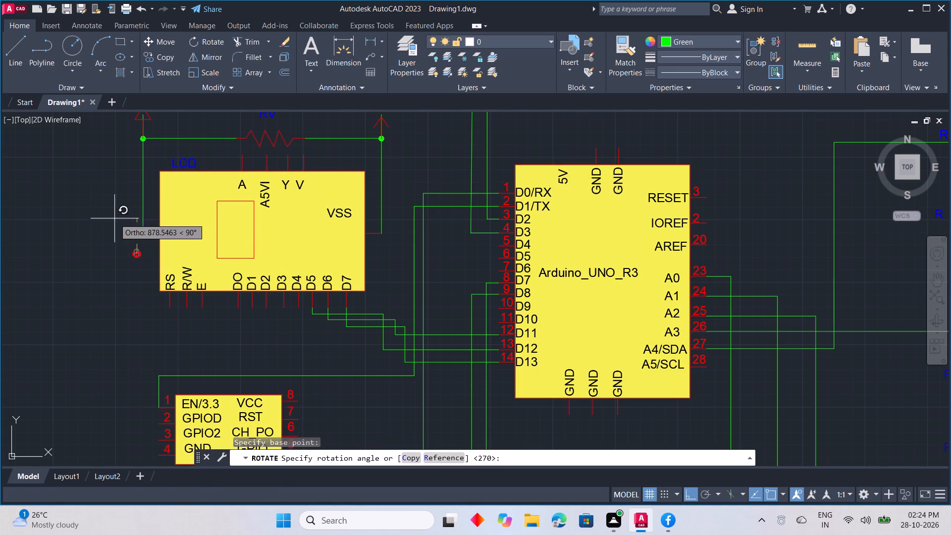
left_click(113, 218)
Move the rotated number 6 below the LCD block, just beside the RS pin line, with Ortho off.
scroll(139, 250, "up", 3)
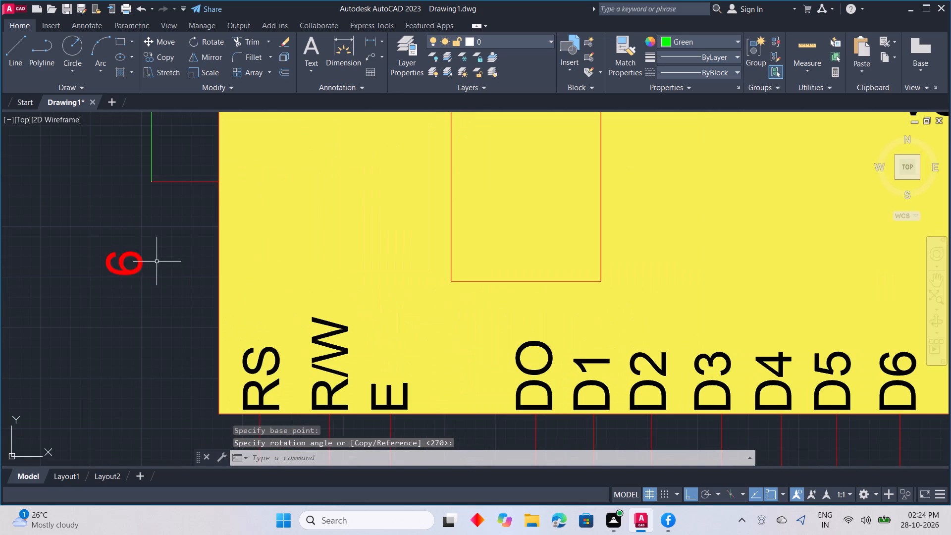
left_click(138, 261)
left_click(143, 277)
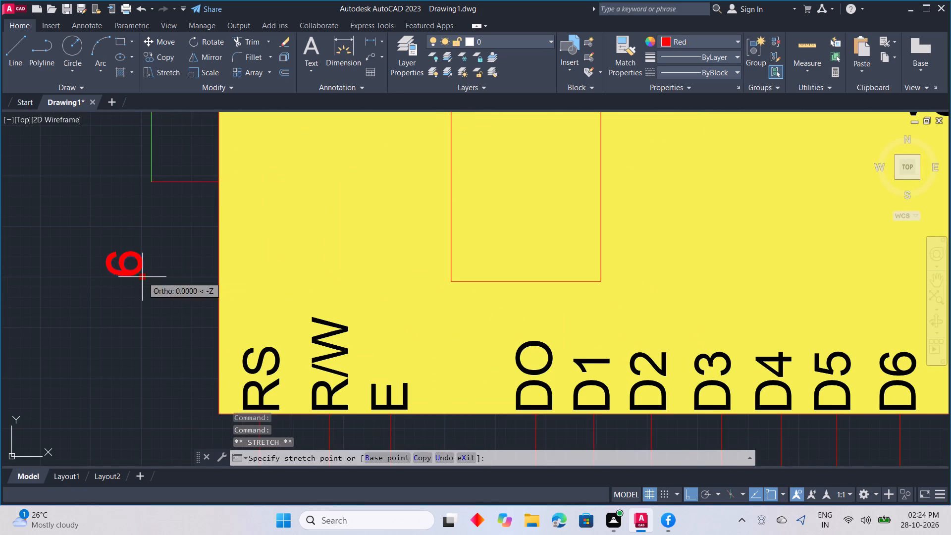
middle_click_drag(165, 362, 235, 127)
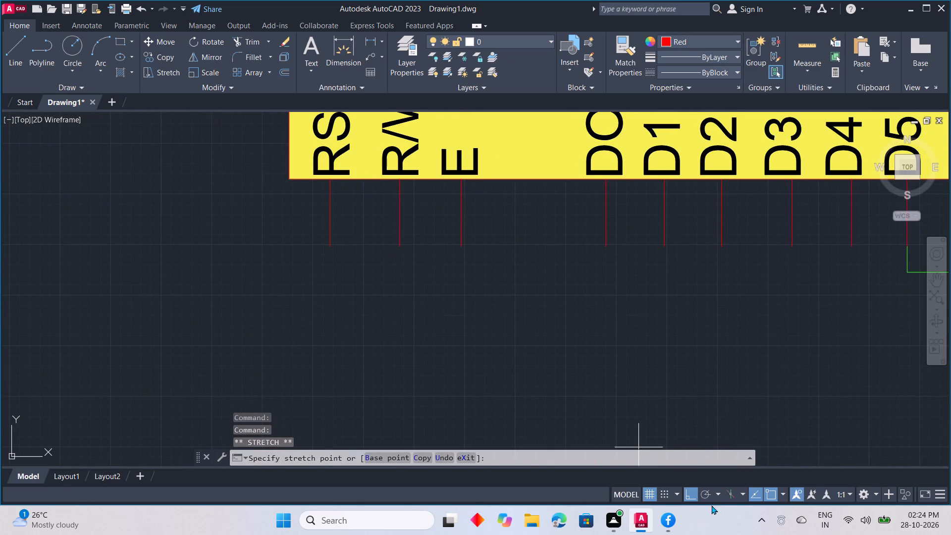
left_click(686, 494)
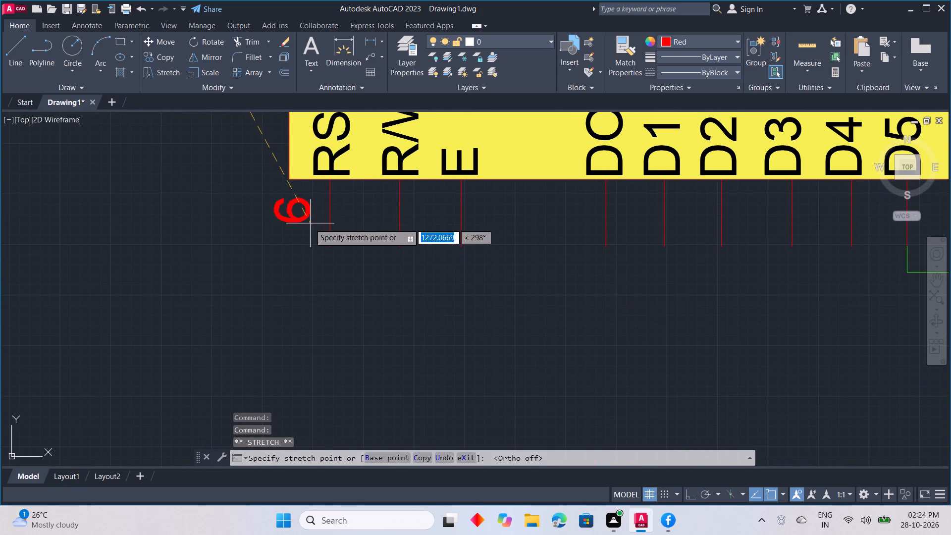
left_click(319, 224)
key("Escape")
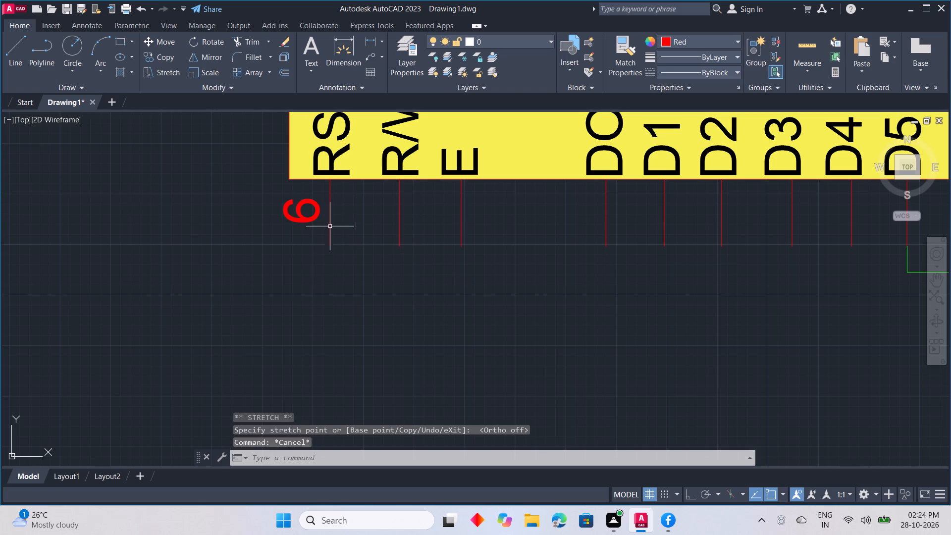
Copy the RS pin's number 6 beside the R/W and E pin lines, using Ortho to keep the E copy level.
left_click(321, 212)
left_click(317, 226)
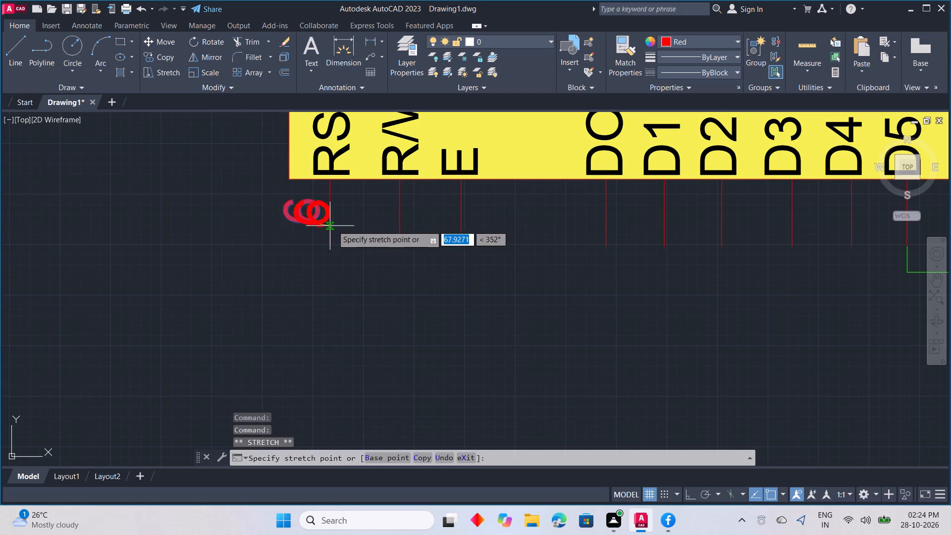
right_click(388, 224)
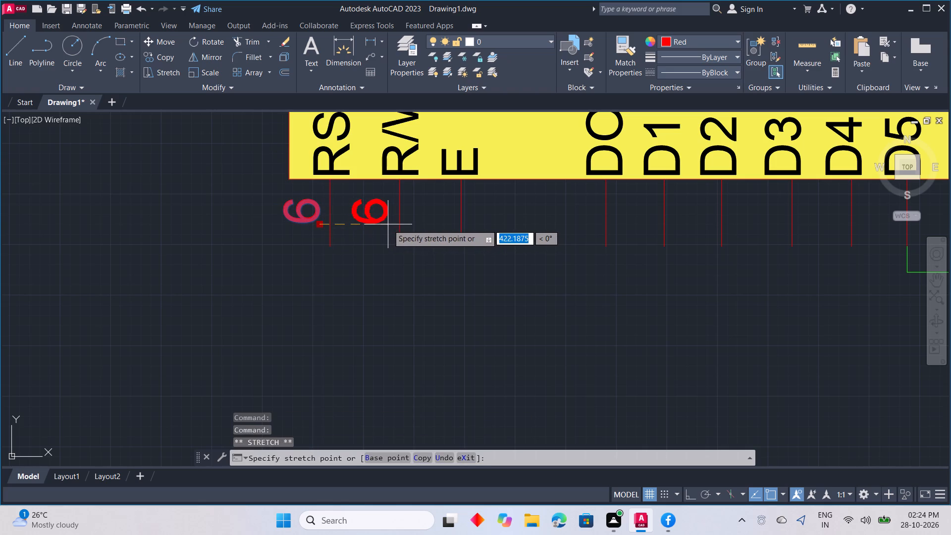
left_click_drag(425, 365, 423, 359)
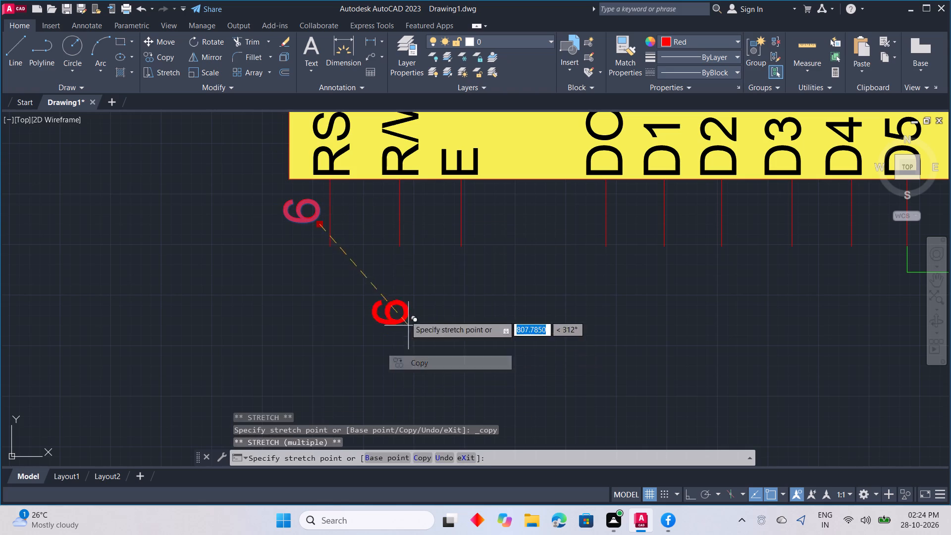
left_click(393, 225)
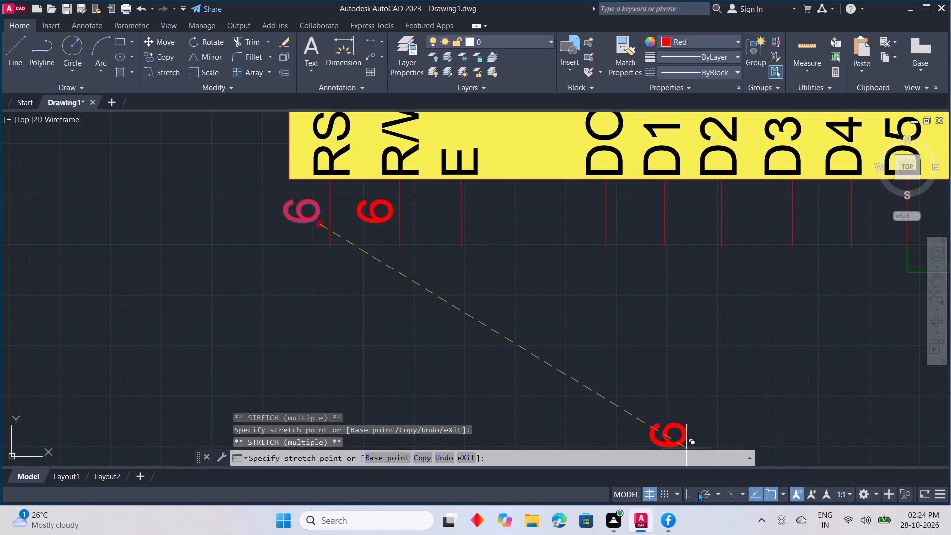
left_click_drag(689, 492, 687, 487)
left_click(455, 285)
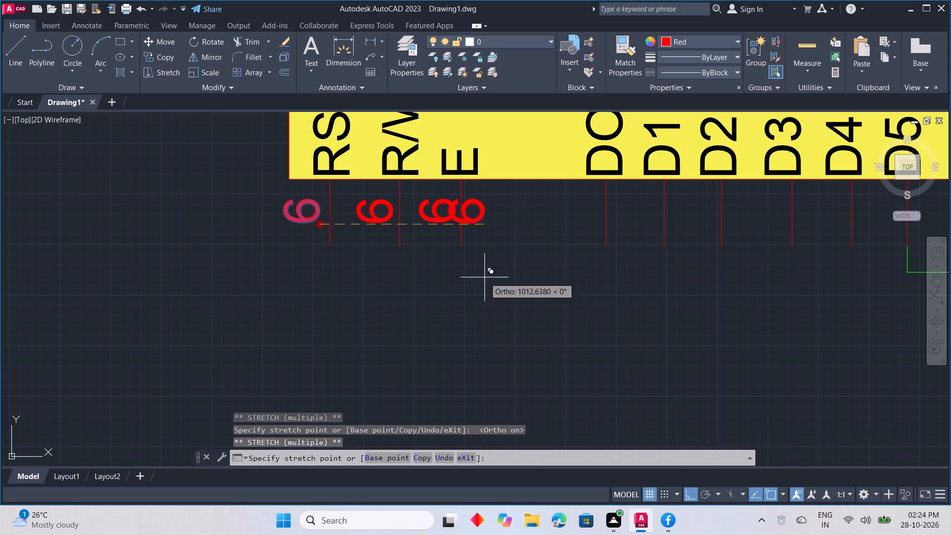
Place further level copies of the 6 beside the LCD's DO, D1, D2, D3, D4, D5, D6 and D7 pin lines.
left_click(600, 273)
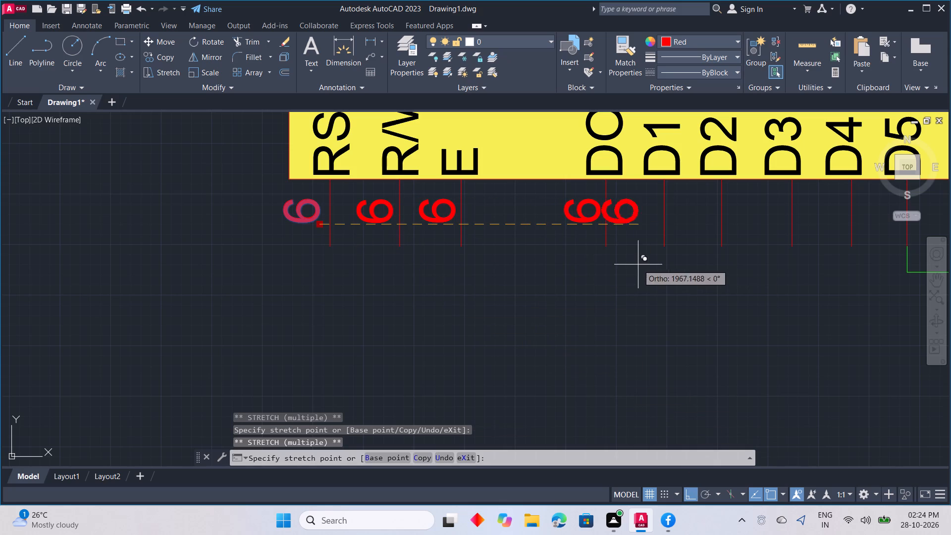
middle_click_drag(659, 263, 550, 273)
left_click(550, 273)
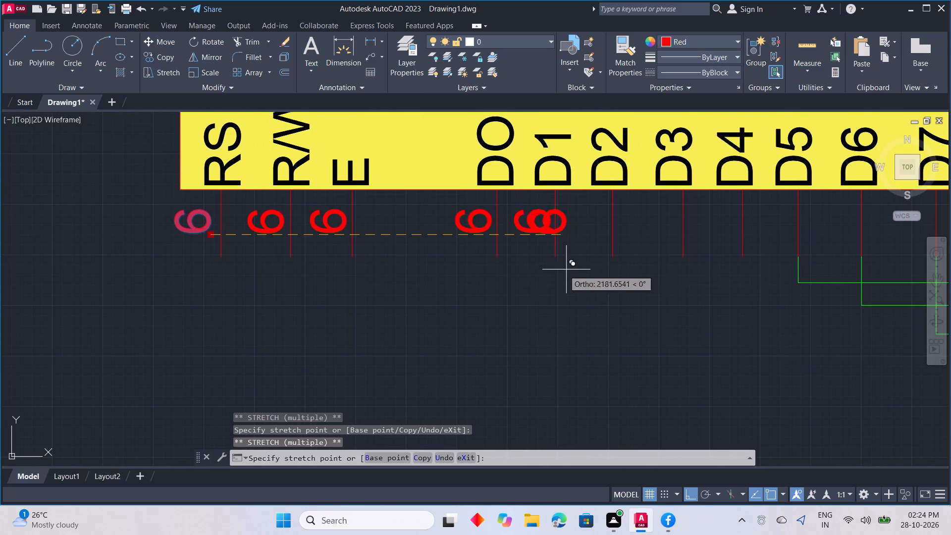
left_click_drag(604, 268, 609, 268)
left_click(673, 266)
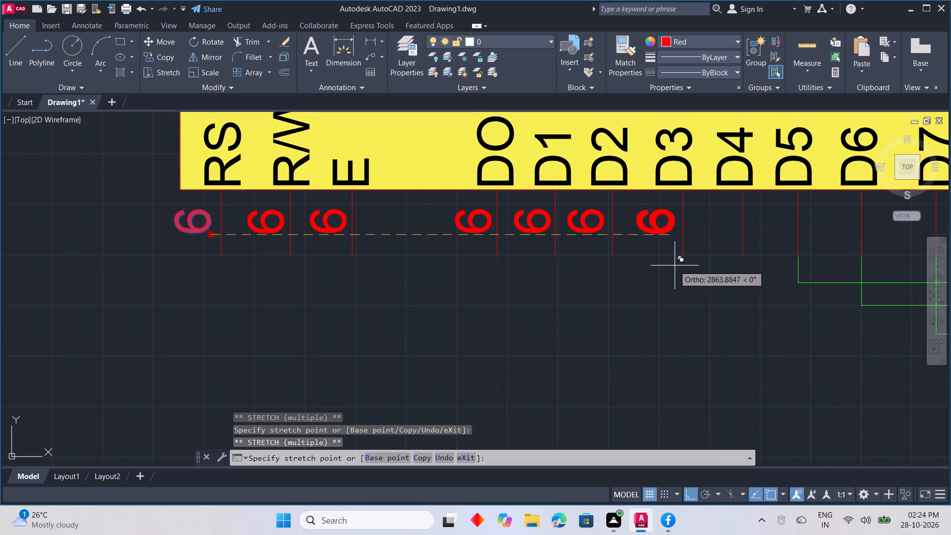
middle_click_drag(676, 266, 499, 278)
left_click(561, 282)
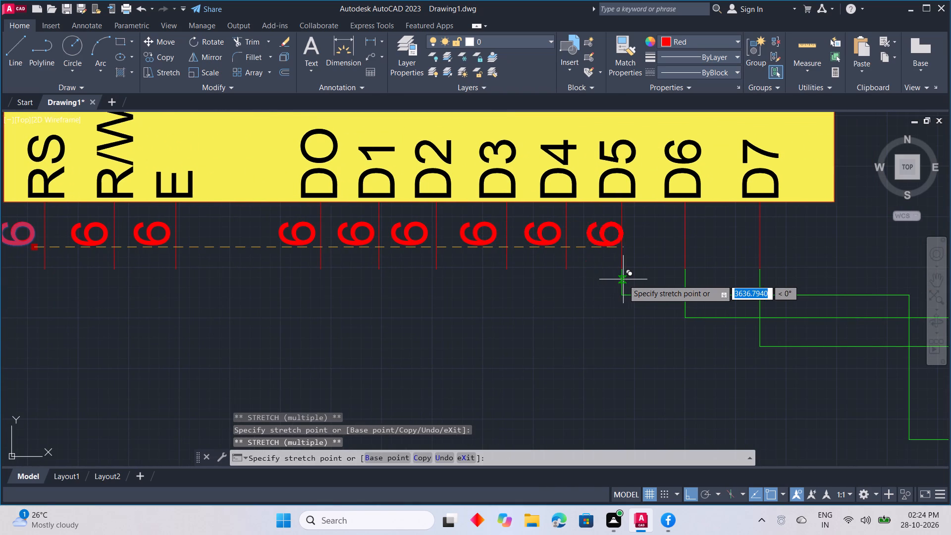
left_click(624, 279)
key("ctrl+z")
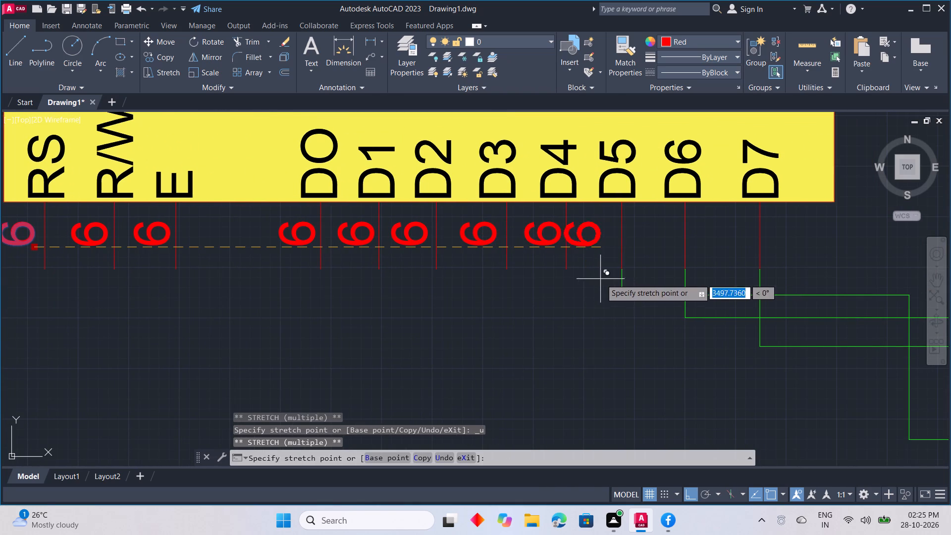
left_click(613, 274)
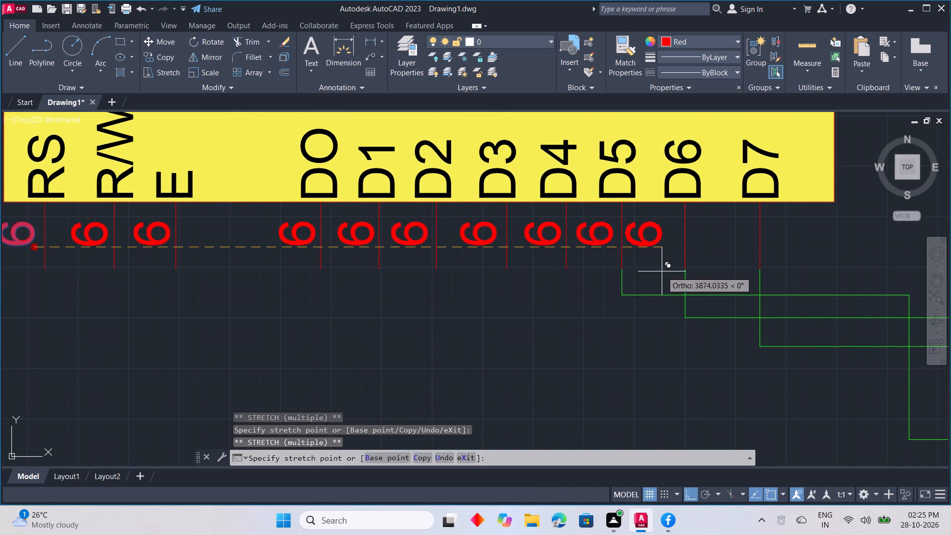
left_click(675, 272)
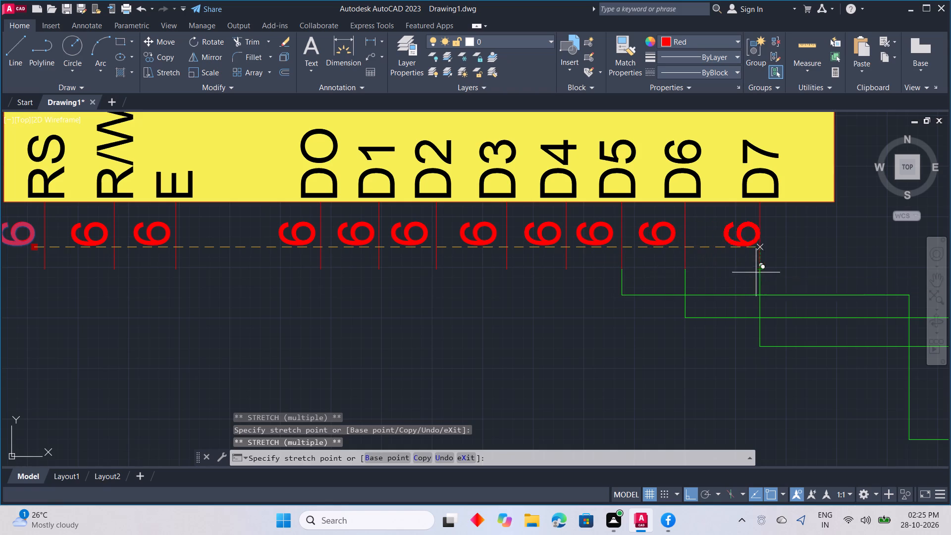
left_click(750, 274)
Place copies of the 6 beside the A, A5VI, Y and V pin lines above the LCD block, with Ortho off.
middle_click_drag(754, 258, 706, 370)
scroll(539, 236, "down", 1)
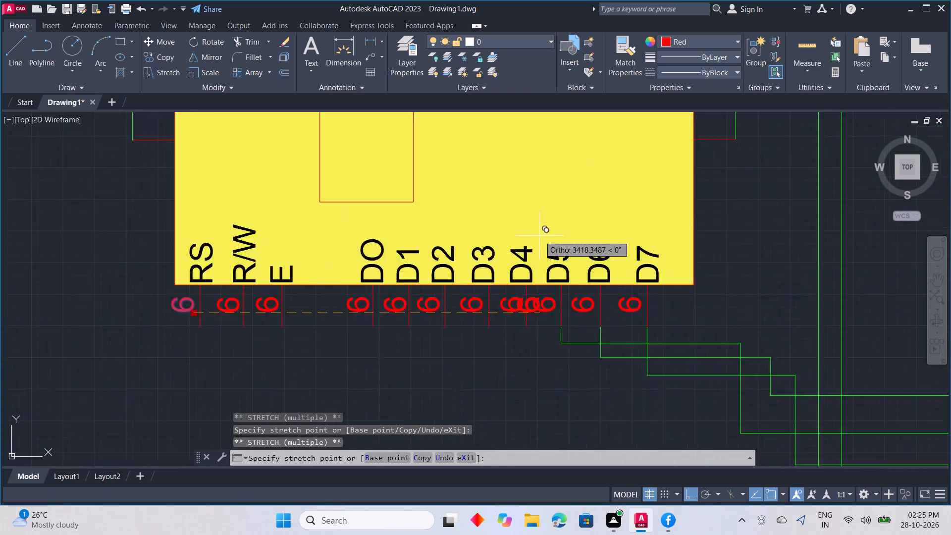
scroll(539, 236, "down", 2)
middle_click_drag(464, 228, 494, 329)
left_click_drag(690, 490, 691, 491)
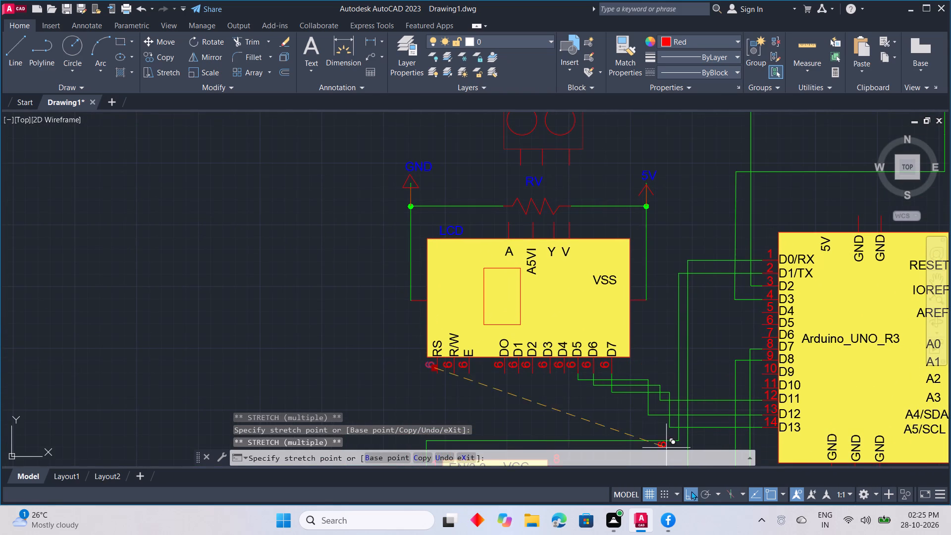
left_click_drag(691, 491, 680, 475)
scroll(511, 235, "up", 3)
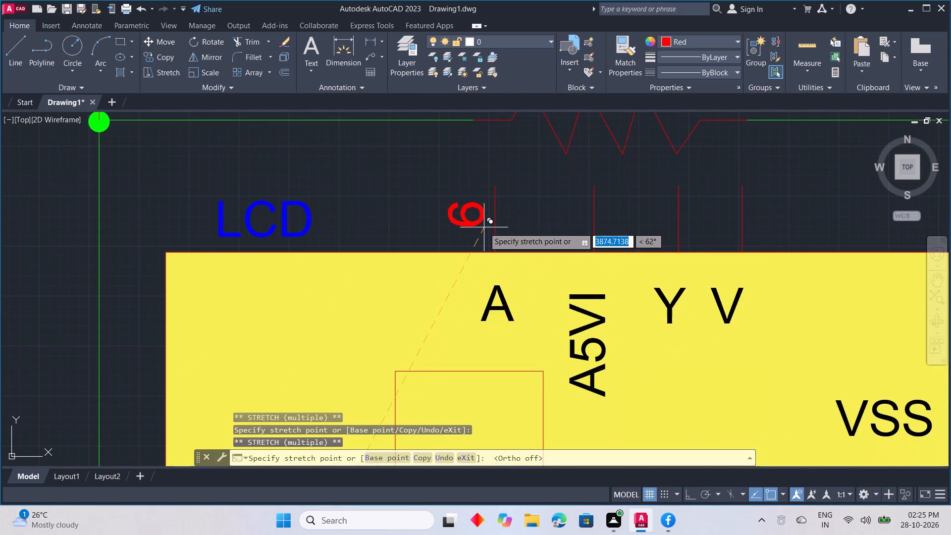
scroll(484, 227, "up", 1)
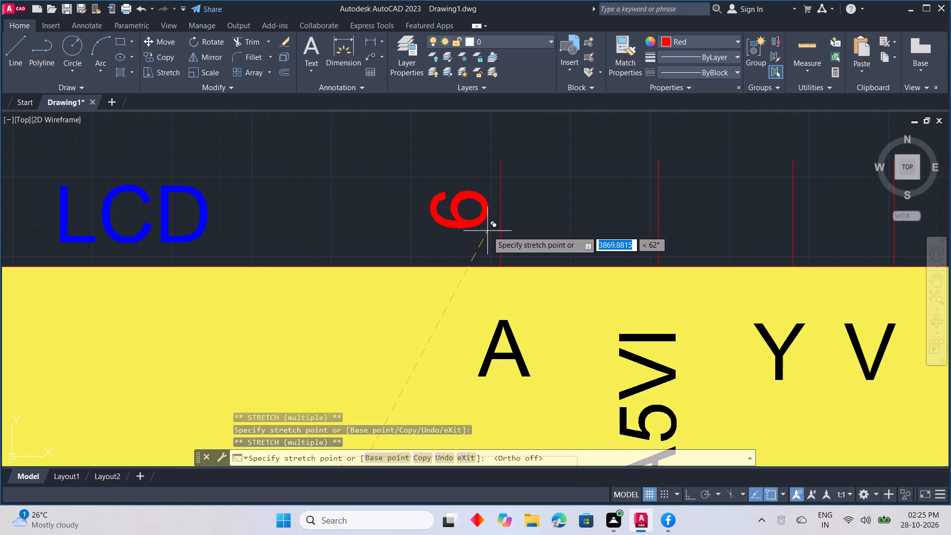
left_click(487, 231)
left_click(634, 228)
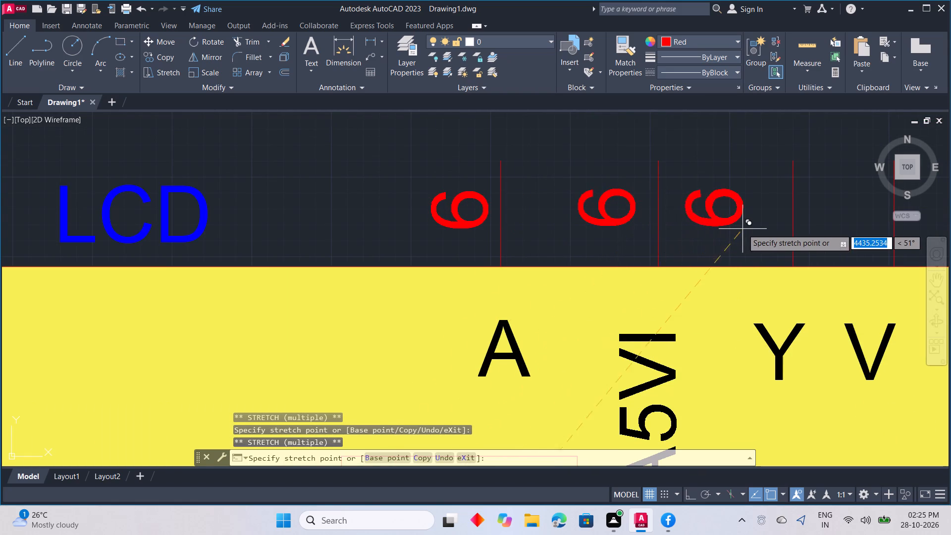
left_click(748, 228)
middle_click_drag(762, 220, 553, 232)
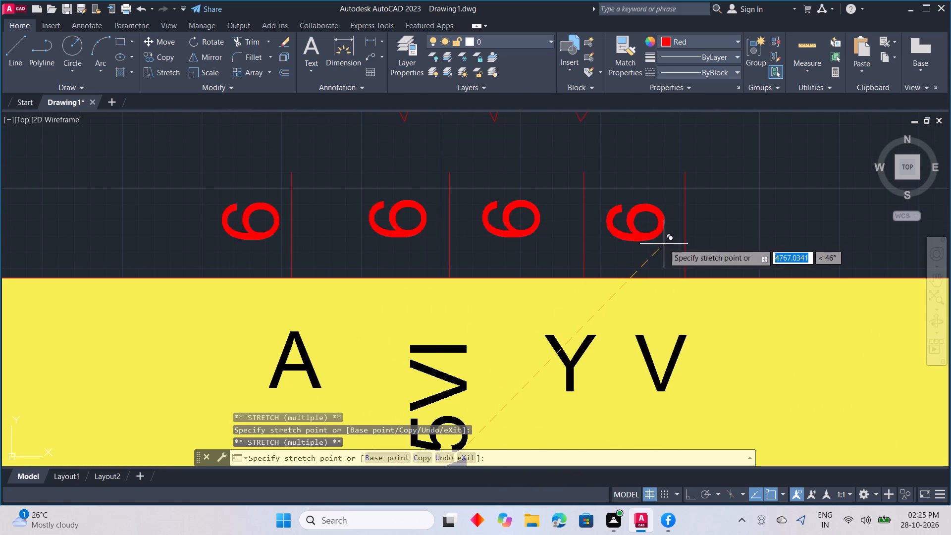
left_click(664, 244)
key("Escape")
Change the pin number beside the LCD's A pin to 18.
scroll(591, 263, "down", 3)
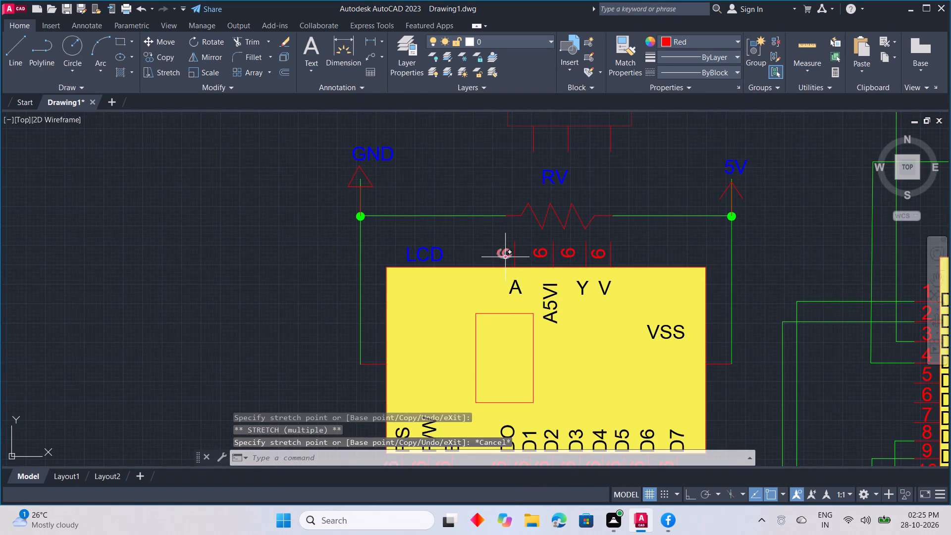
double_click(505, 257)
triple_click(505, 257)
left_click(505, 257)
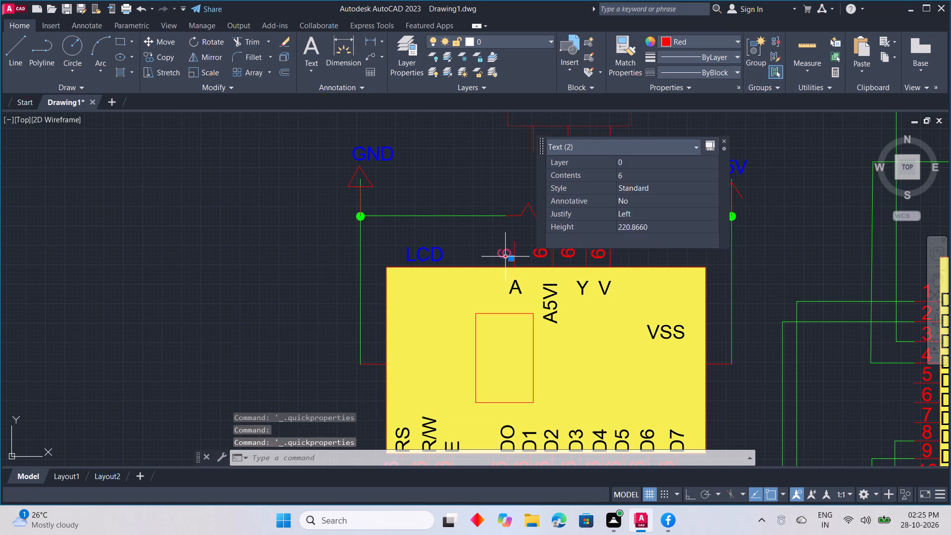
key("Escape")
double_click(497, 255)
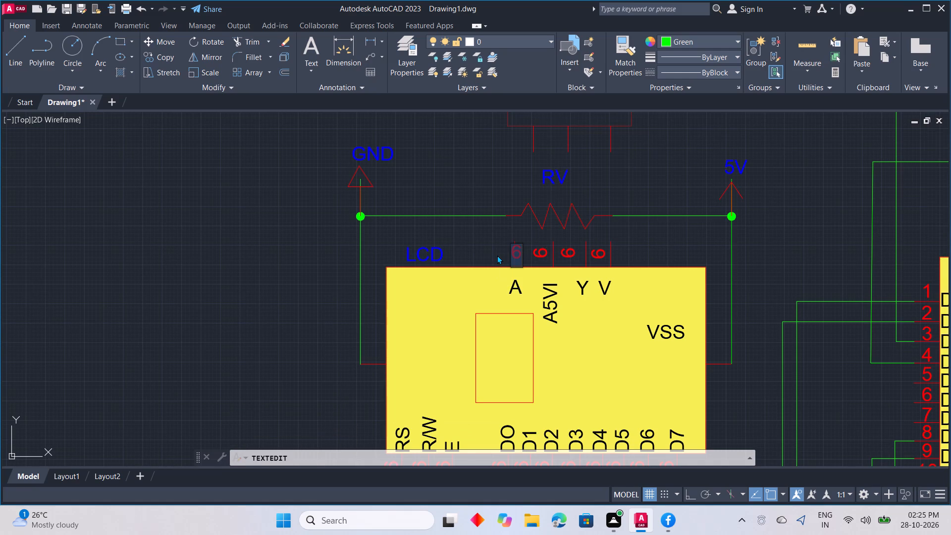
type("18")
left_click(497, 255)
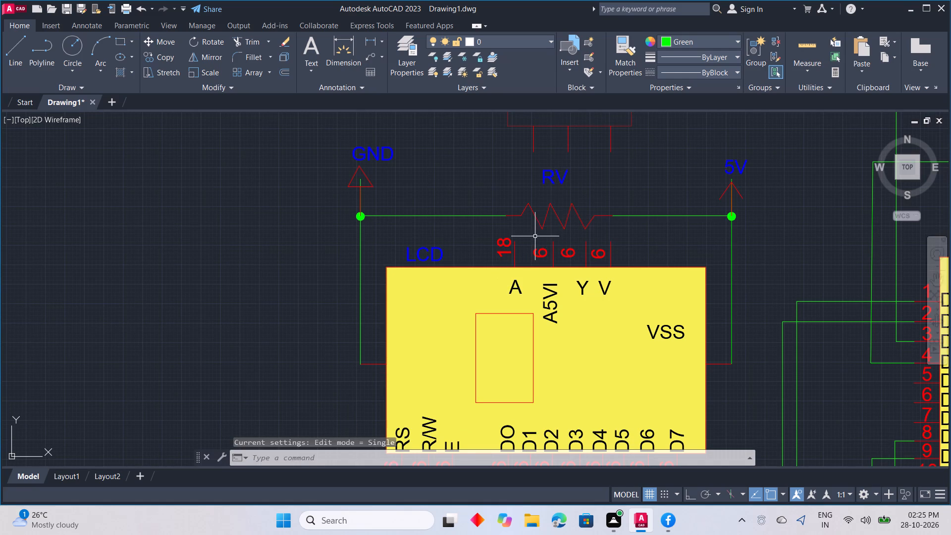
Change the pin number beside the LCD's A5VI pin to 10.
double_click(544, 255)
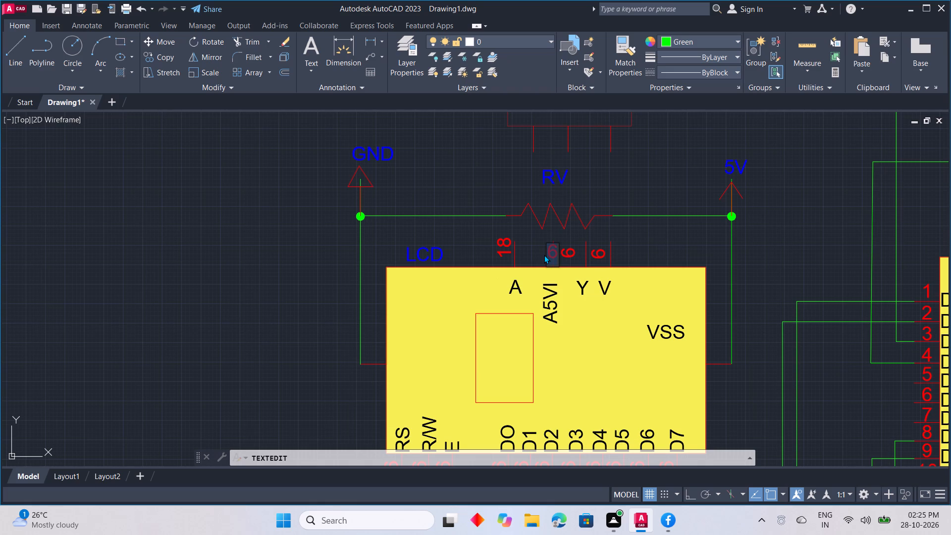
type("10")
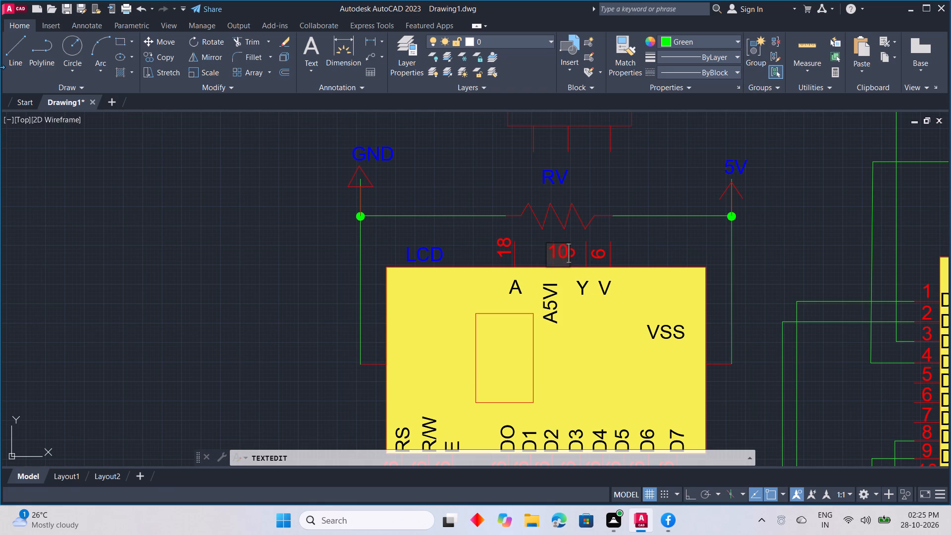
left_click(0, 67)
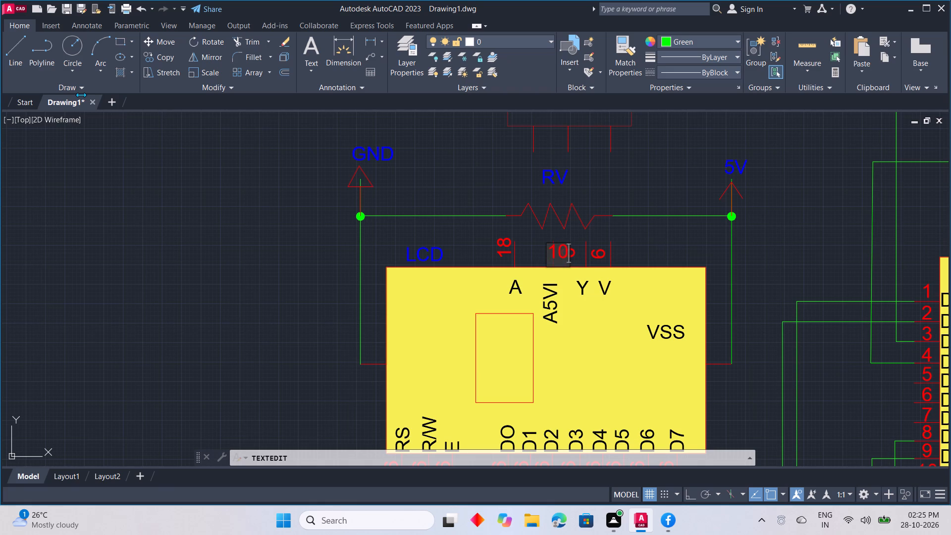
left_click(81, 95)
left_click(191, 254)
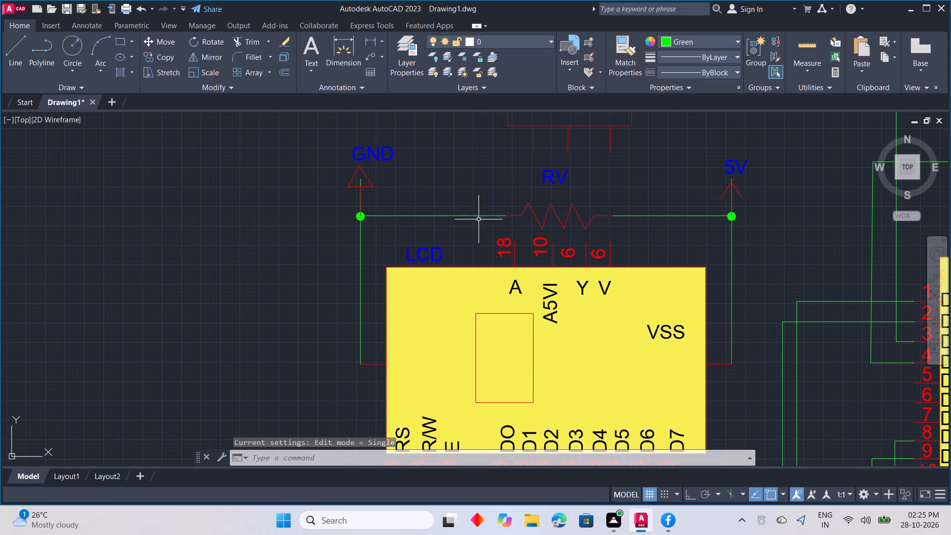
Change the pin number beside the LCD's Y pin to 11 and the one beside the V pin to 13.
double_click(571, 251)
type("11")
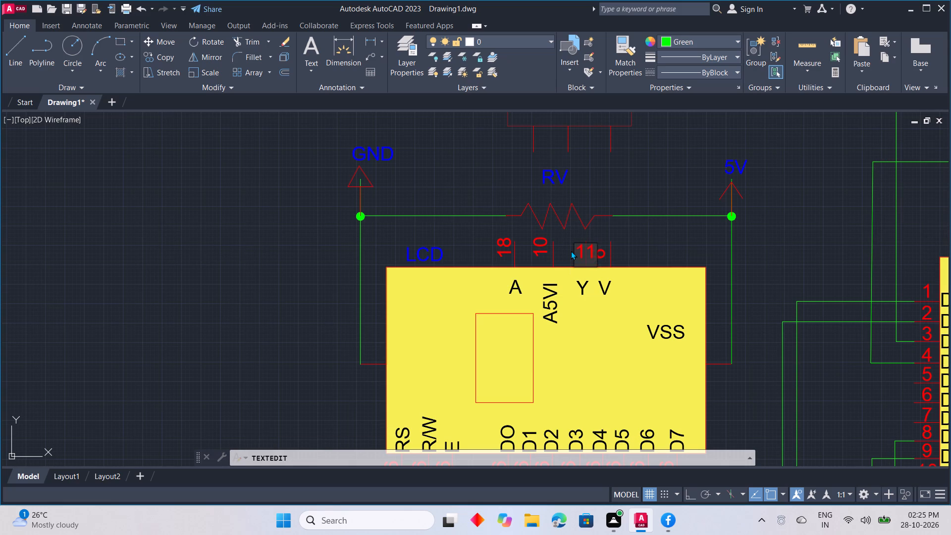
left_click(571, 251)
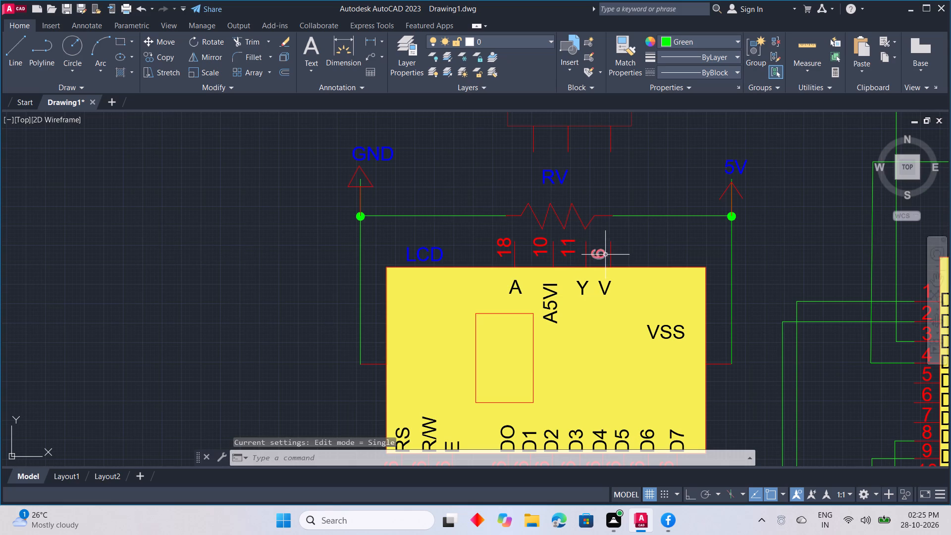
double_click(605, 255)
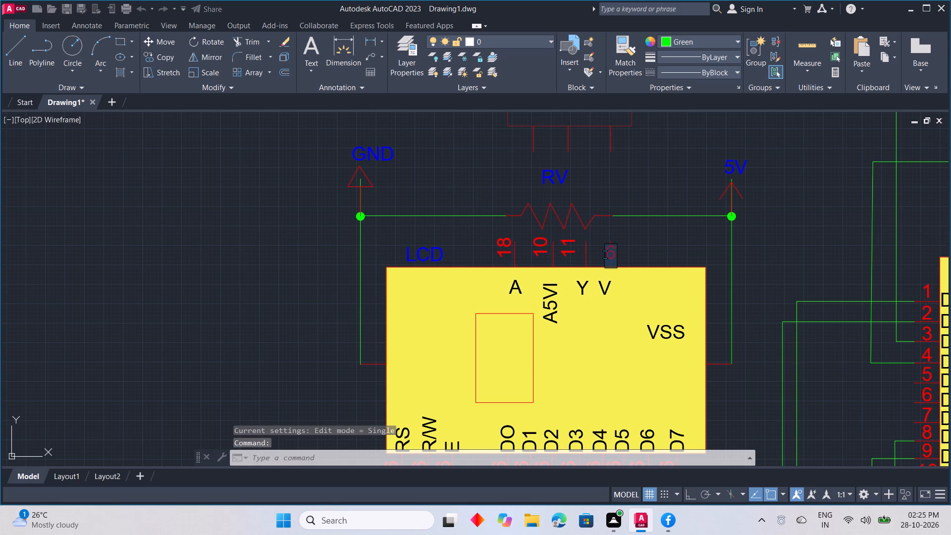
type("13")
left_click(562, 259)
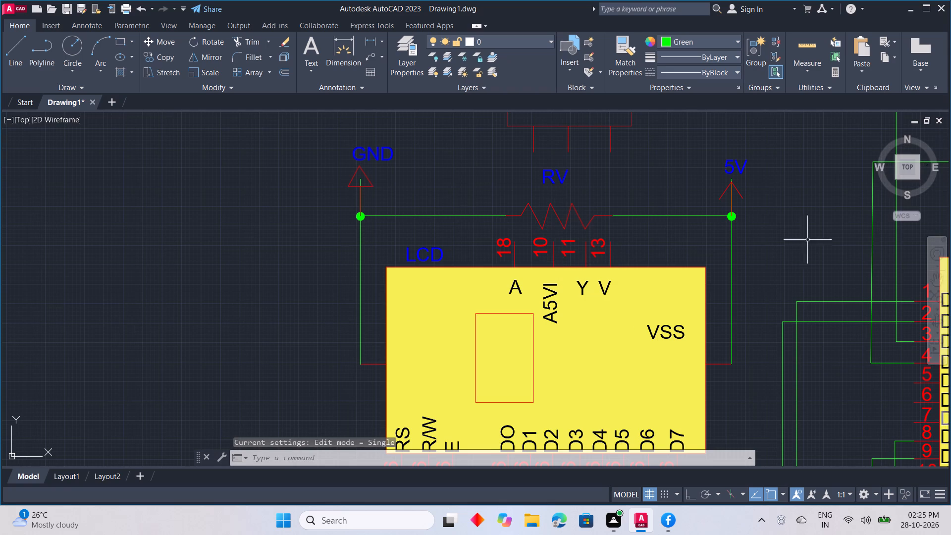
Set the pin numbers below the LCD block to 5 for RS, 5 for R/W and 6 for E.
scroll(738, 373, "down", 3)
middle_click_drag(684, 398, 643, 299)
scroll(643, 299, "up", 1)
scroll(599, 300, "up", 2)
double_click(566, 284)
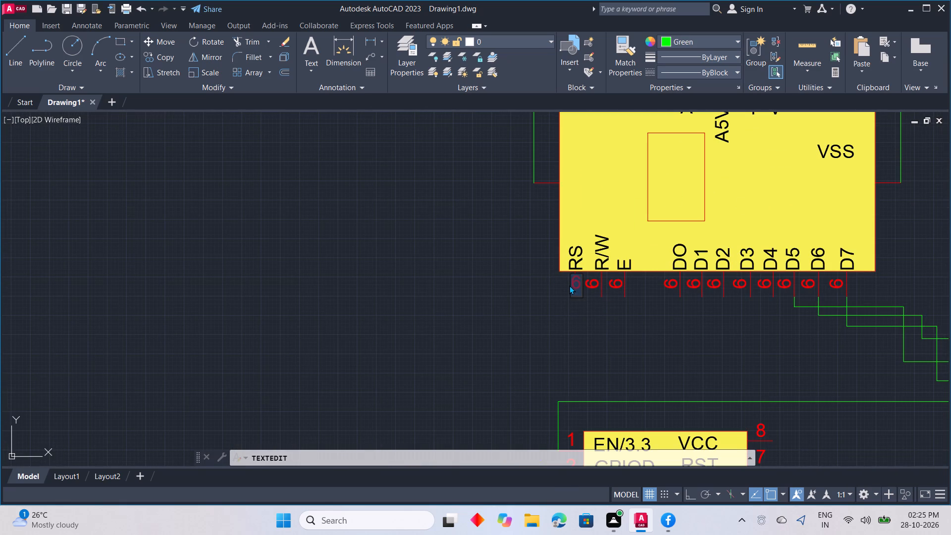
key("5")
left_click_drag(569, 285, 587, 283)
double_click(587, 283)
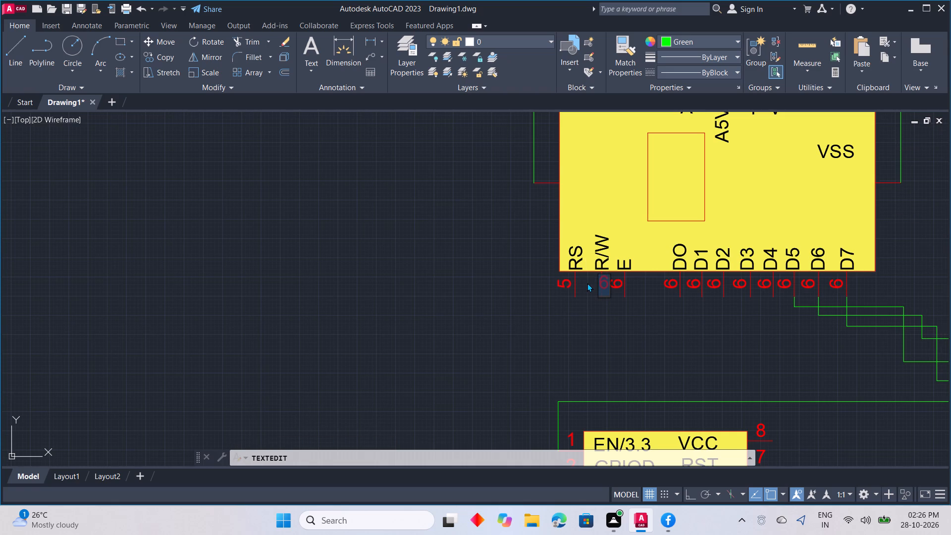
key("5")
left_click(587, 283)
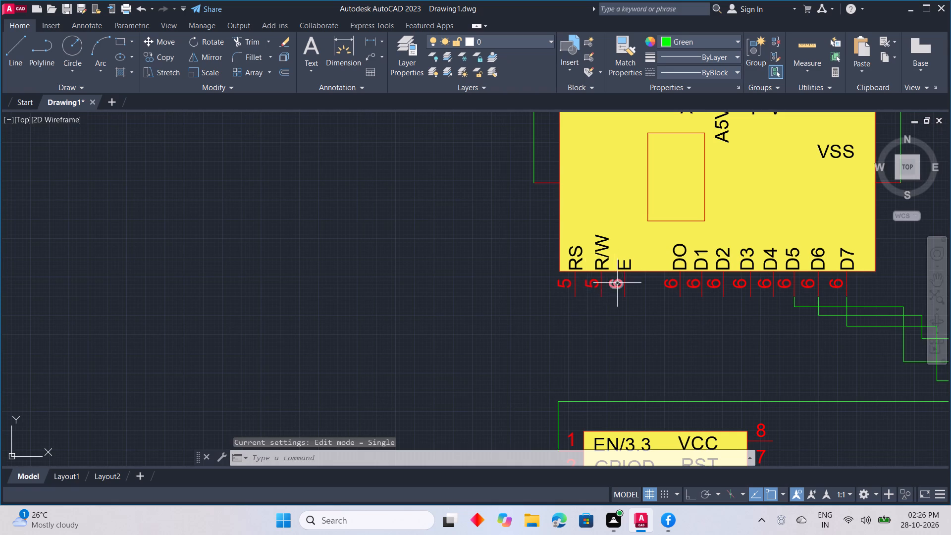
double_click(617, 283)
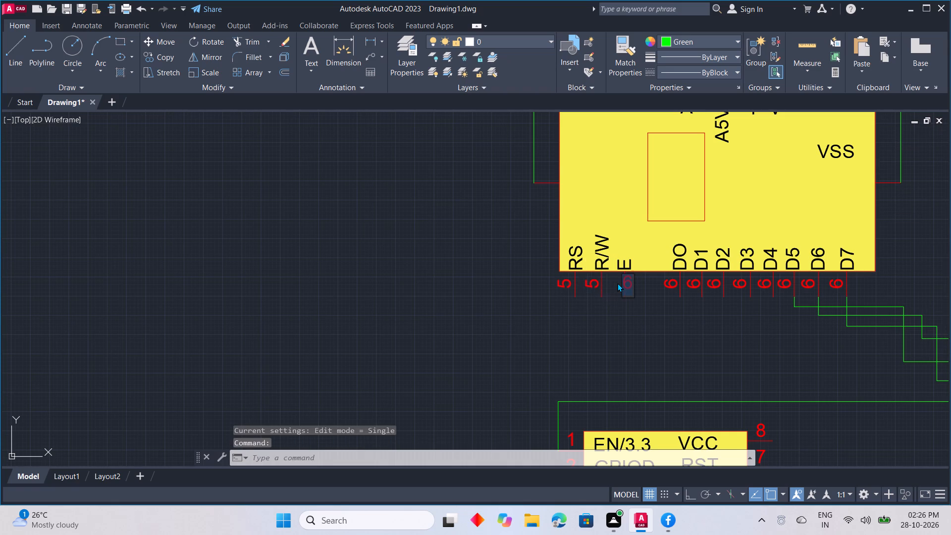
key("6")
left_click(617, 283)
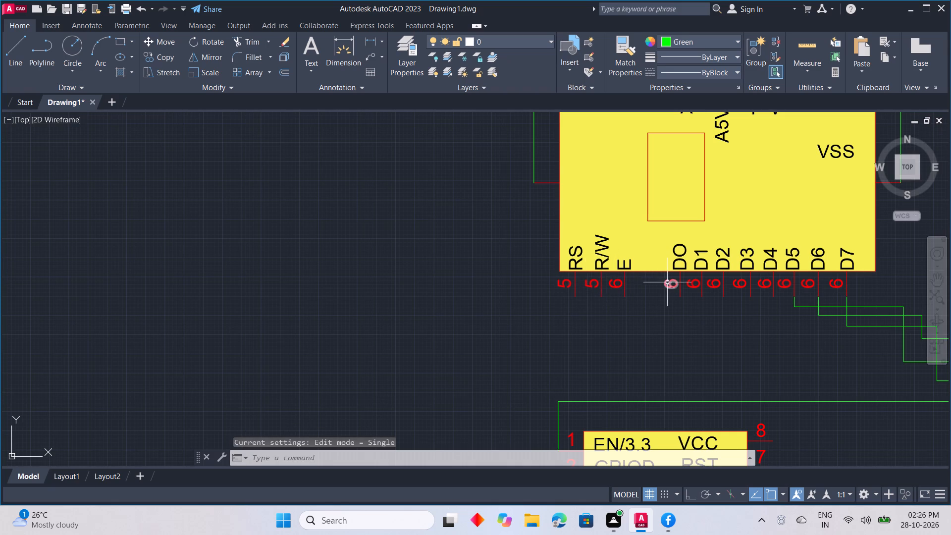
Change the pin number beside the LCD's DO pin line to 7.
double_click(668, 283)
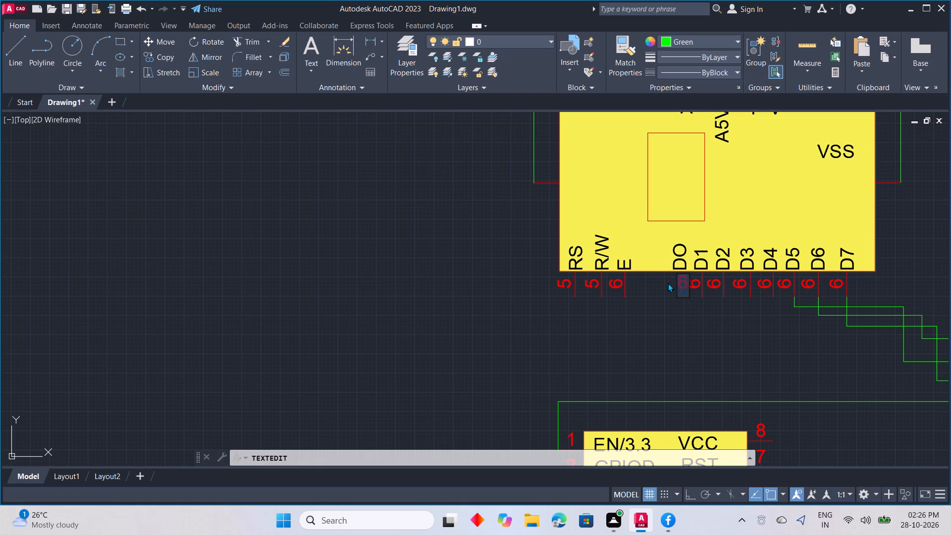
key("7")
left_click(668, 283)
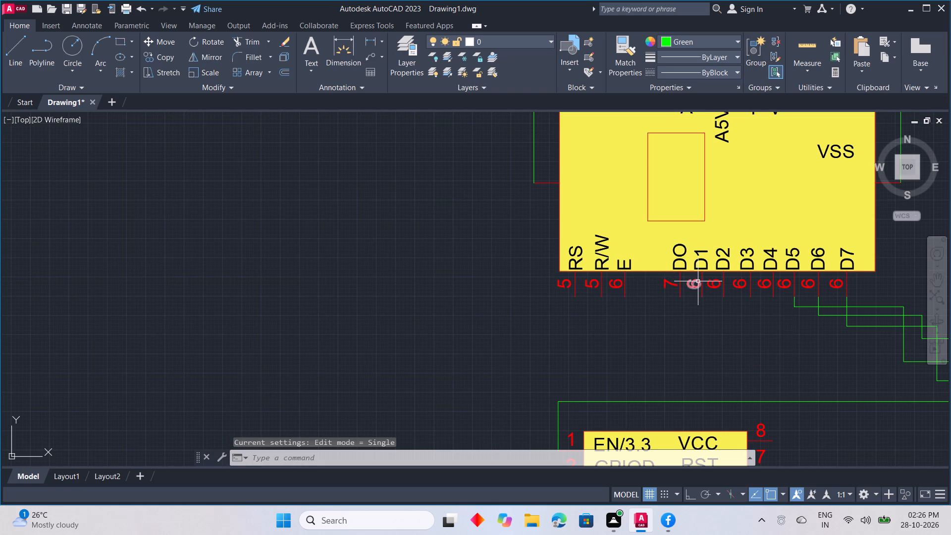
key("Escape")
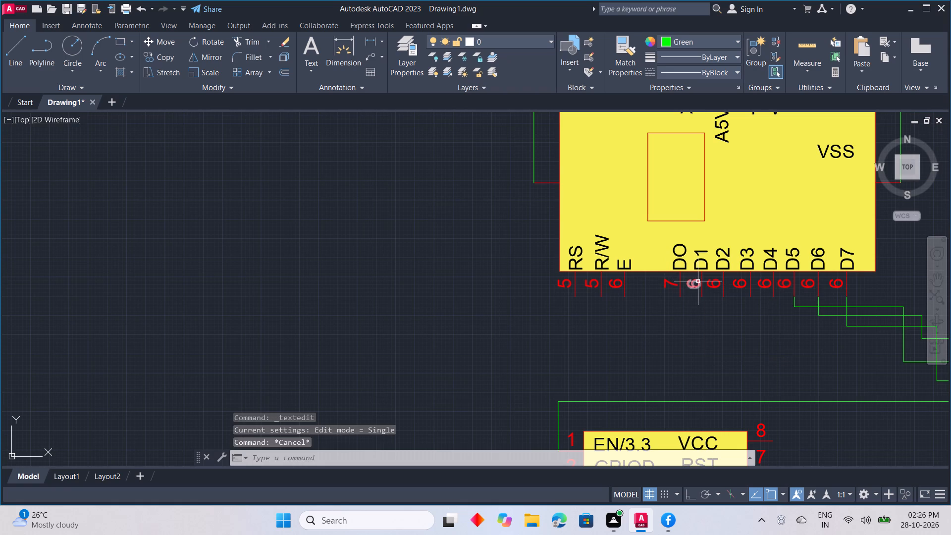
Copy the DO pin line about 491 units along the LCD's lower edge into the gap between the E and DO pins.
scroll(679, 280, "up", 3)
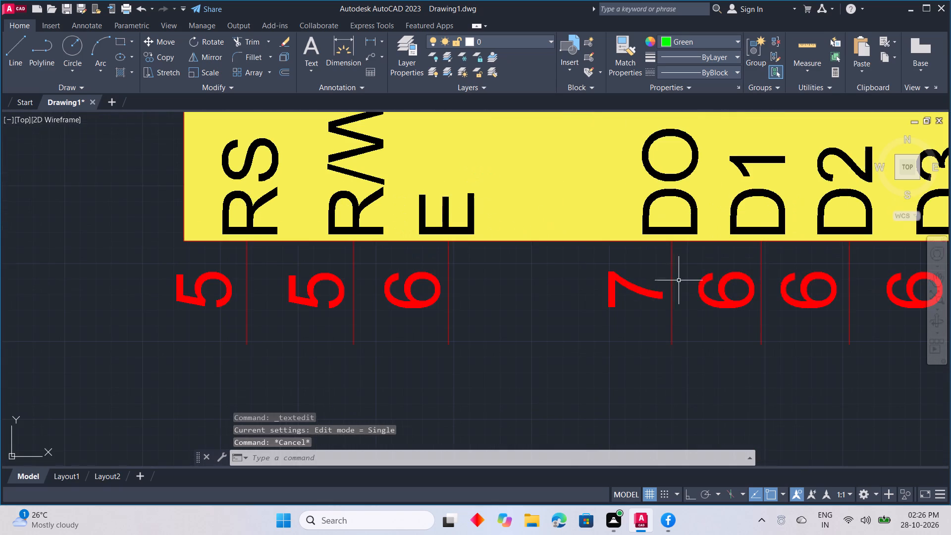
left_click(673, 283)
right_click(705, 309)
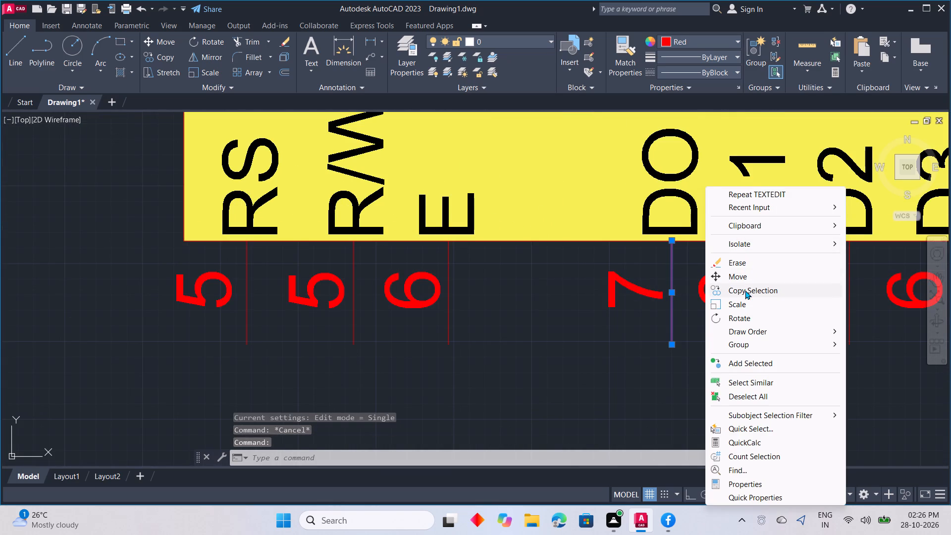
left_click(745, 290)
left_click(669, 244)
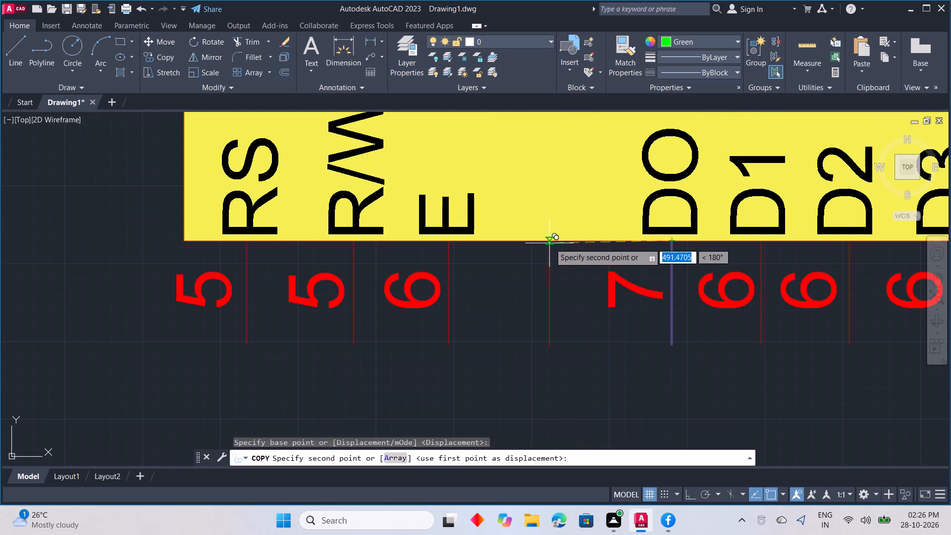
left_click(550, 243)
key("Escape")
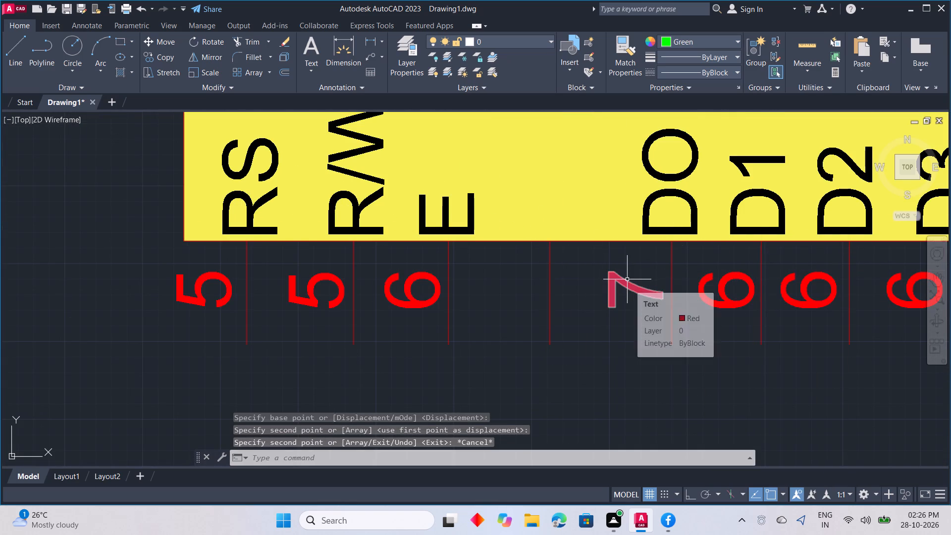
Change the pin number beside the LCD's DO pin line to 8.
double_click(627, 279)
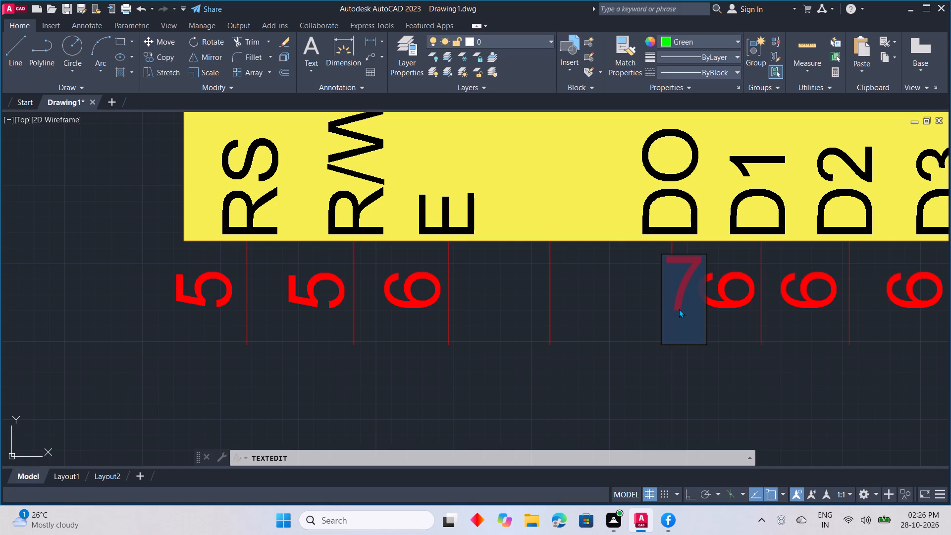
key("8")
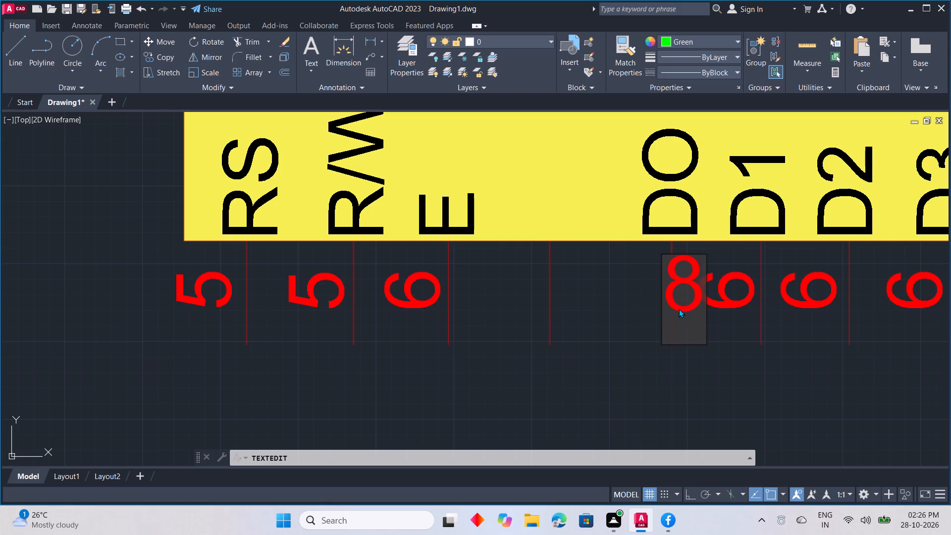
left_click(635, 359)
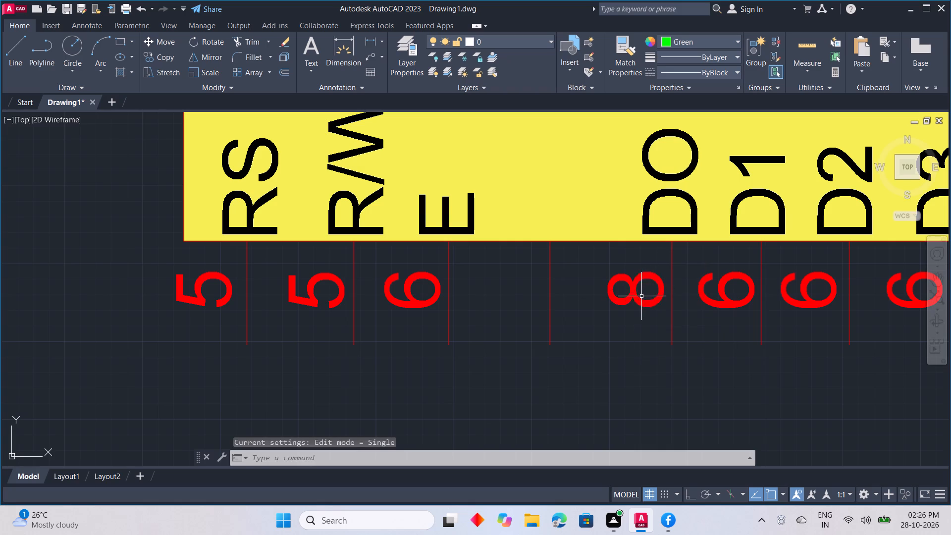
Copy the DO pin's 8 beside the unlabelled pin line between E and DO.
left_click(640, 300)
right_click(664, 382)
left_click(711, 167)
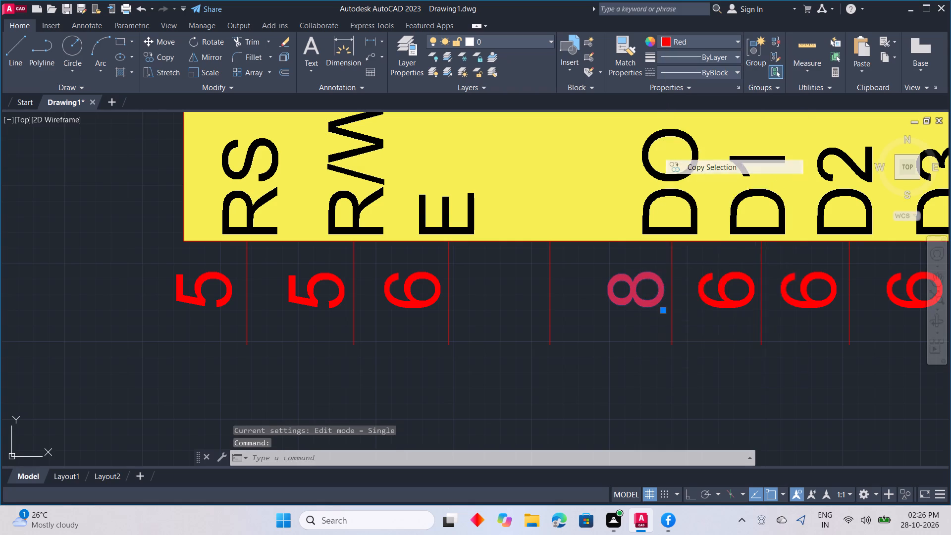
left_click(655, 302)
left_click(527, 305)
key("Escape")
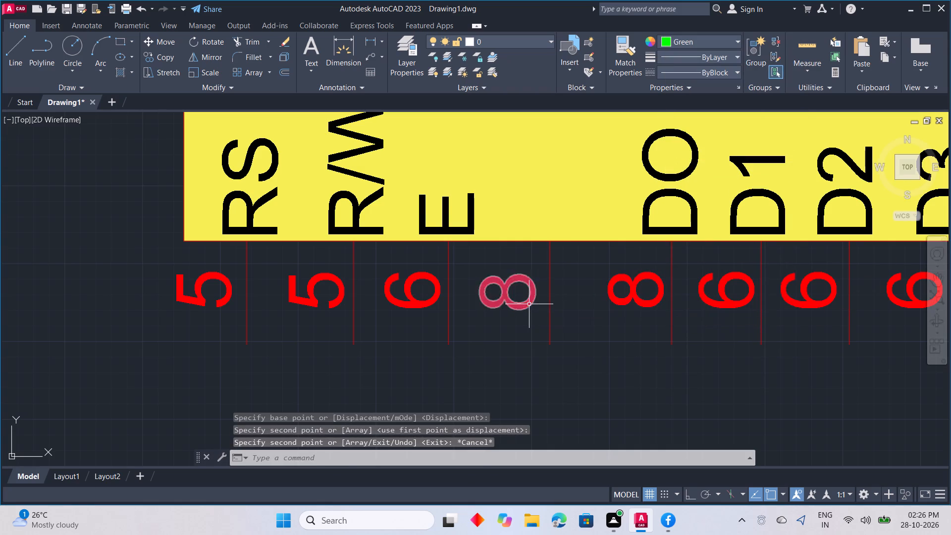
Change the number beside the unlabelled pin line between E and DO to 7.
double_click(531, 298)
key("Escape")
double_click(528, 295)
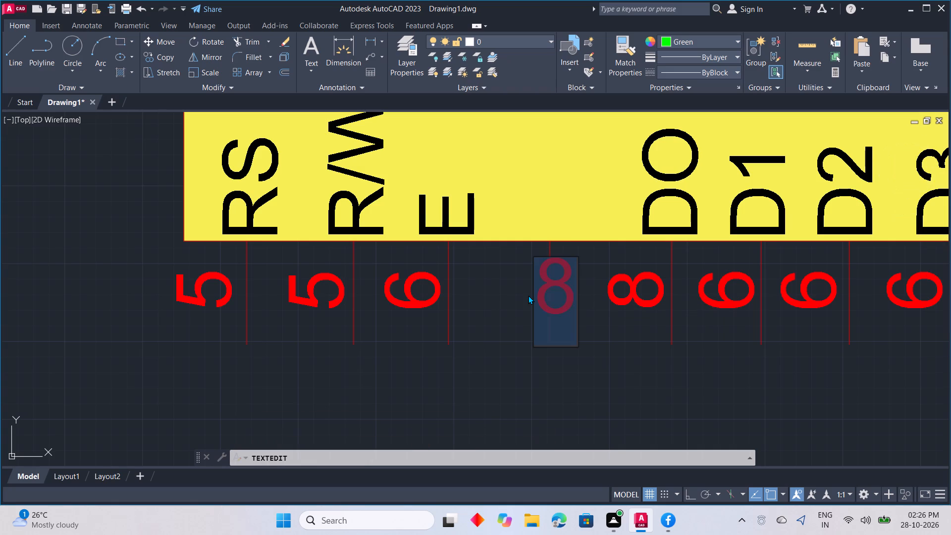
key("7")
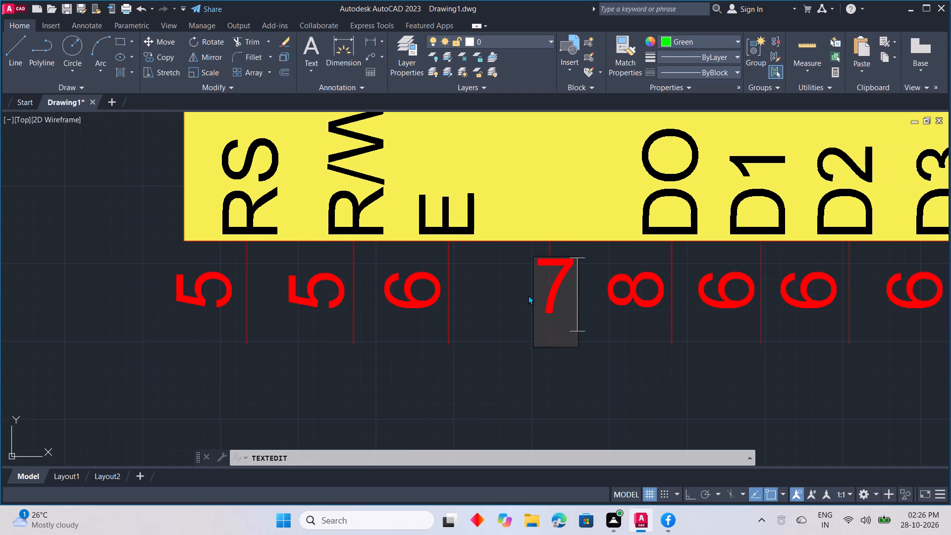
left_click(528, 295)
left_click(528, 295)
Change the pin numbers beside the LCD's D1 and D2 pin lines to 9 each.
double_click(702, 285)
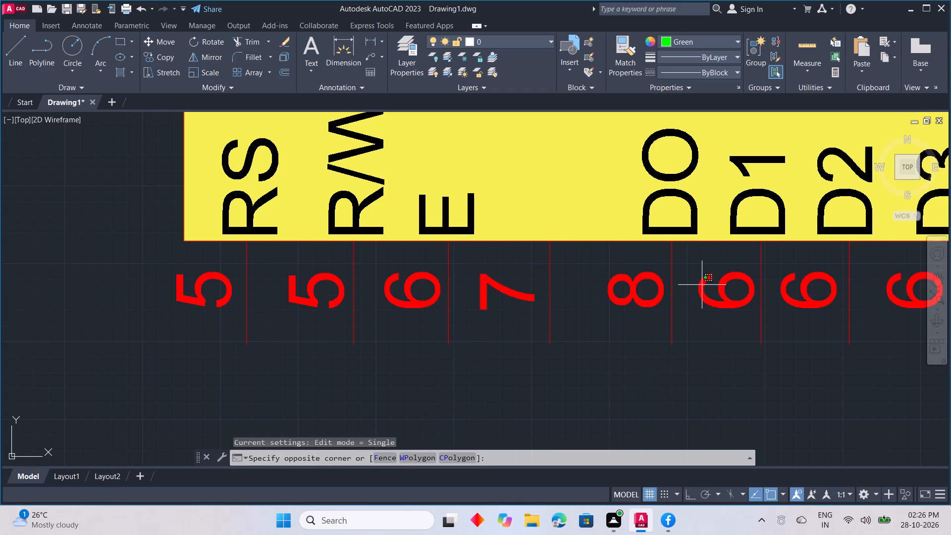
key("Escape")
double_click(698, 284)
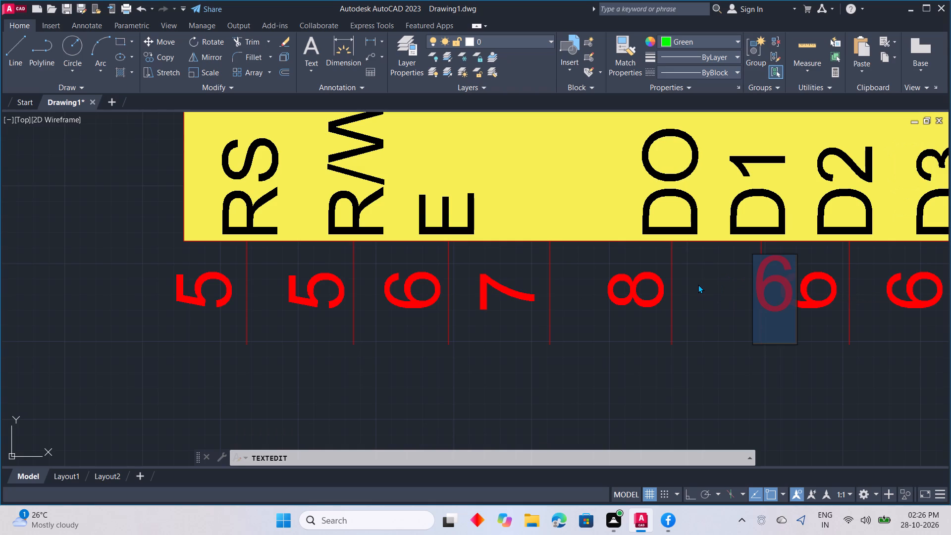
key("9")
left_click(698, 284)
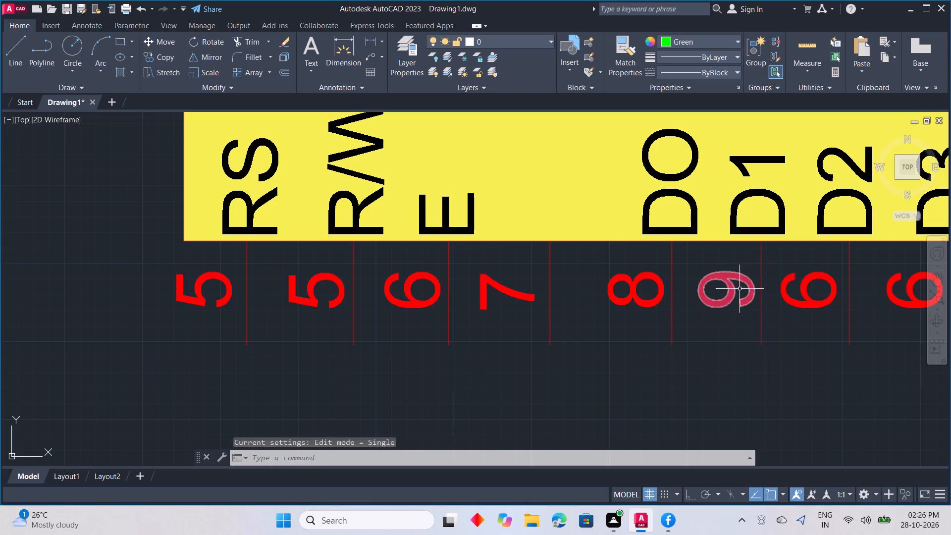
double_click(786, 289)
key("9")
left_click(787, 289)
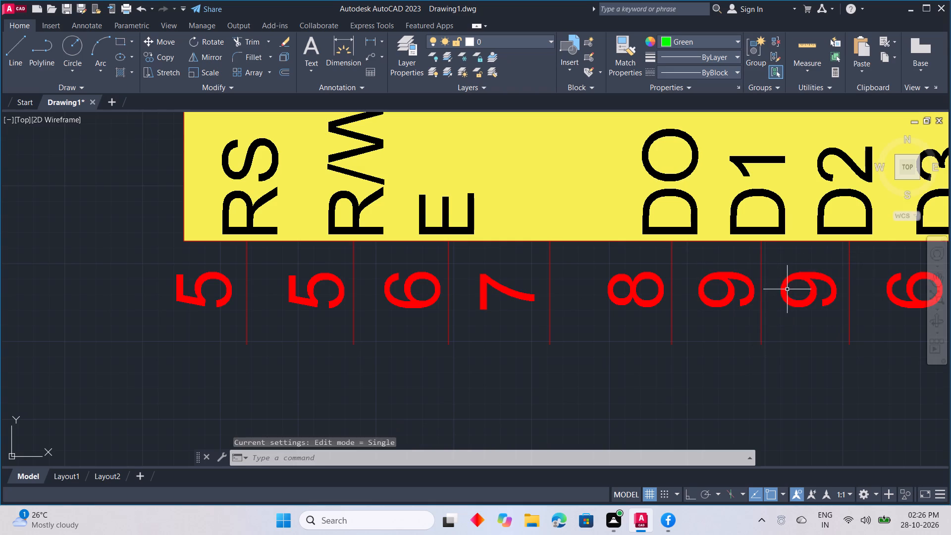
Change the pin number beside the LCD's D3 pin line to 10 and the one beside D4 to 11.
double_click(888, 295)
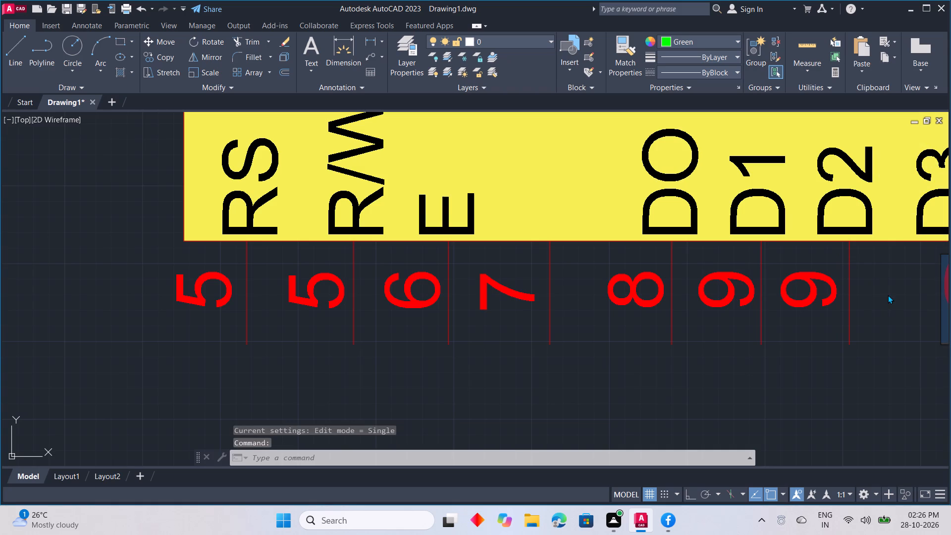
type("10")
left_click(888, 295)
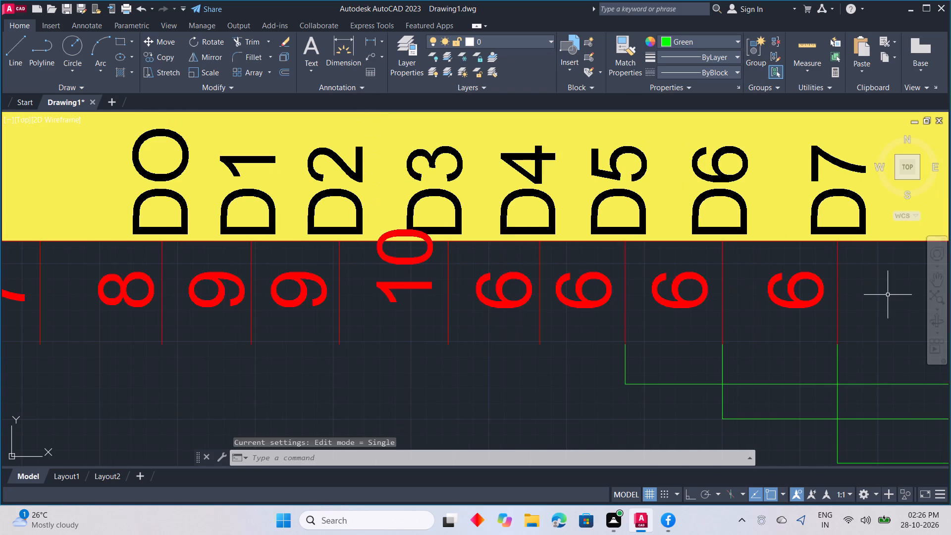
double_click(515, 307)
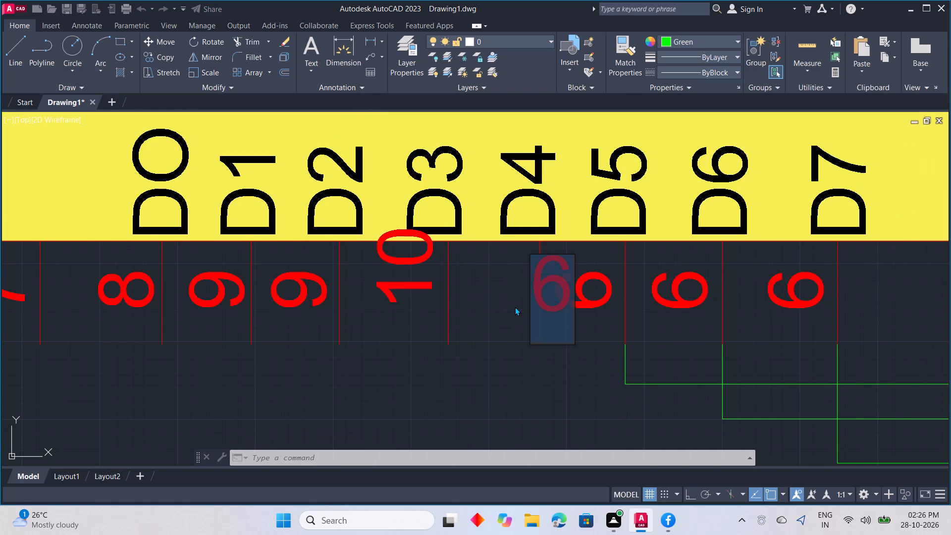
type("11")
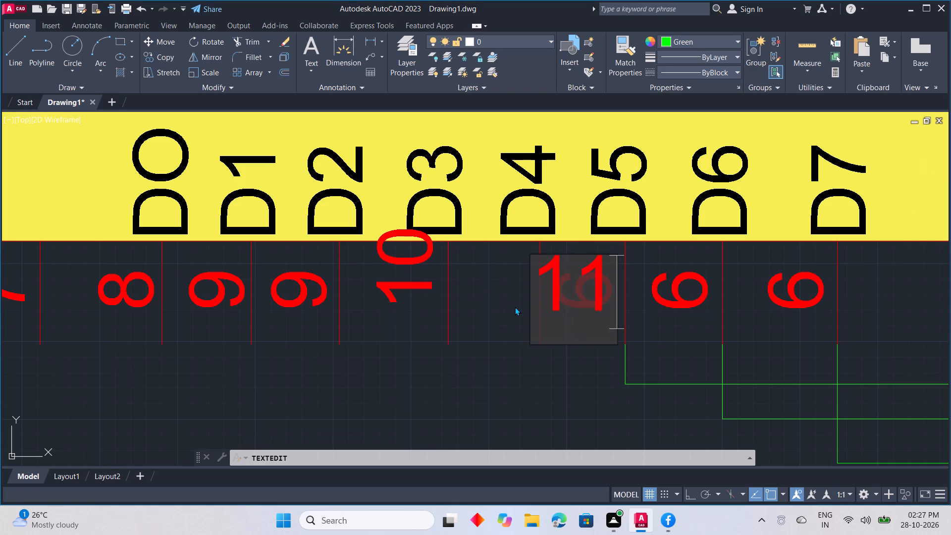
left_click(515, 307)
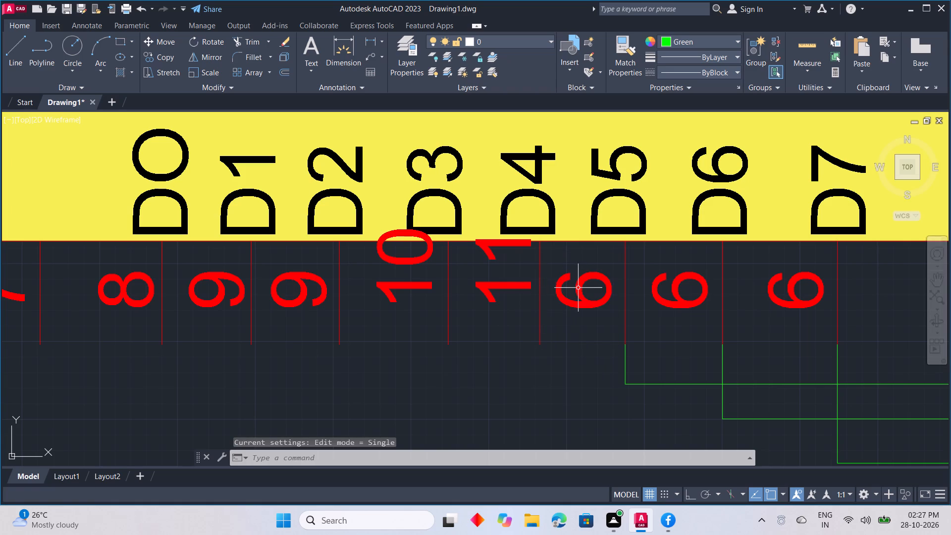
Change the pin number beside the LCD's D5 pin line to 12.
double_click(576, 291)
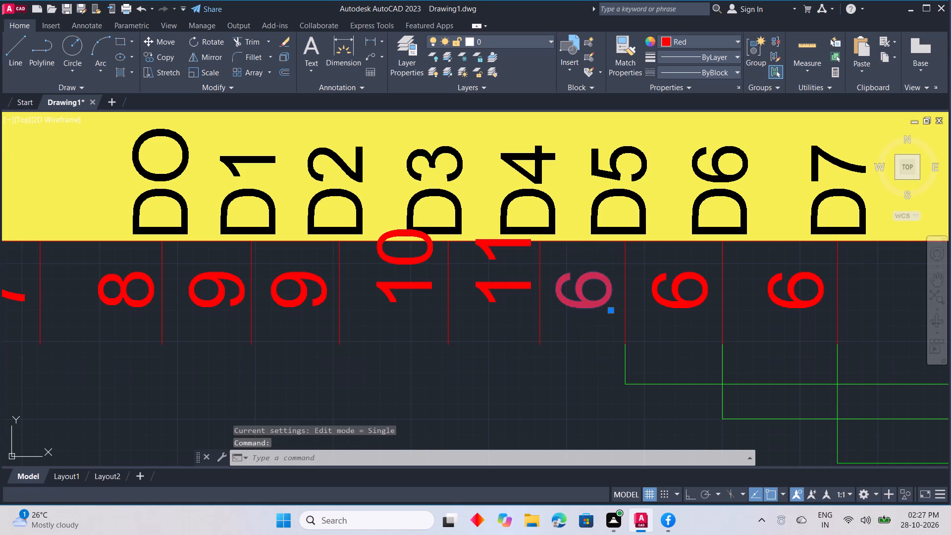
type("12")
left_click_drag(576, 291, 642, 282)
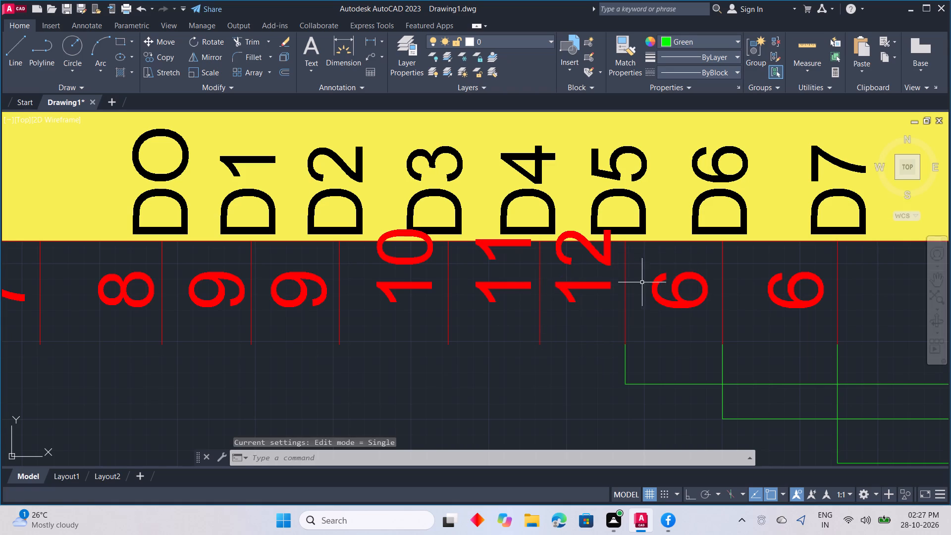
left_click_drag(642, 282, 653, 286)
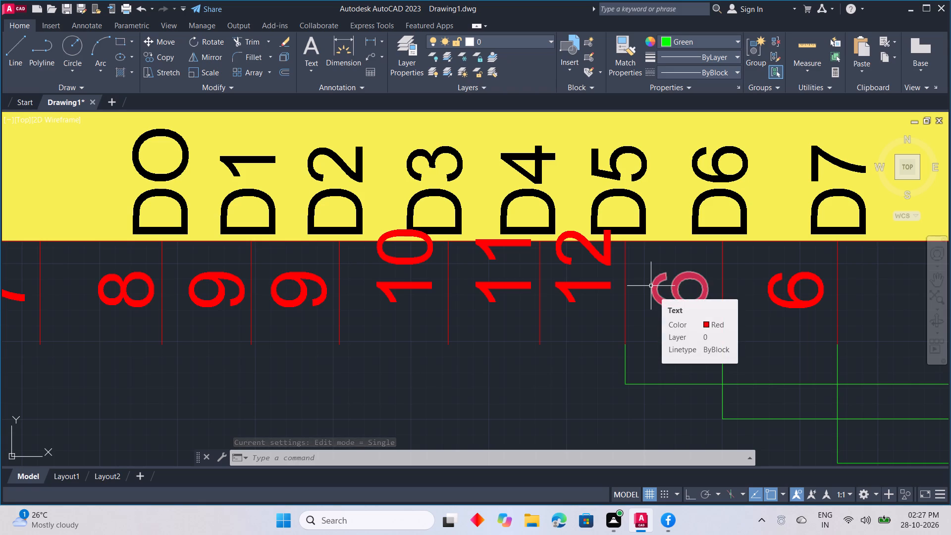
Change the pin number beside the LCD's D4 pin line to 12.
double_click(531, 284)
type("12")
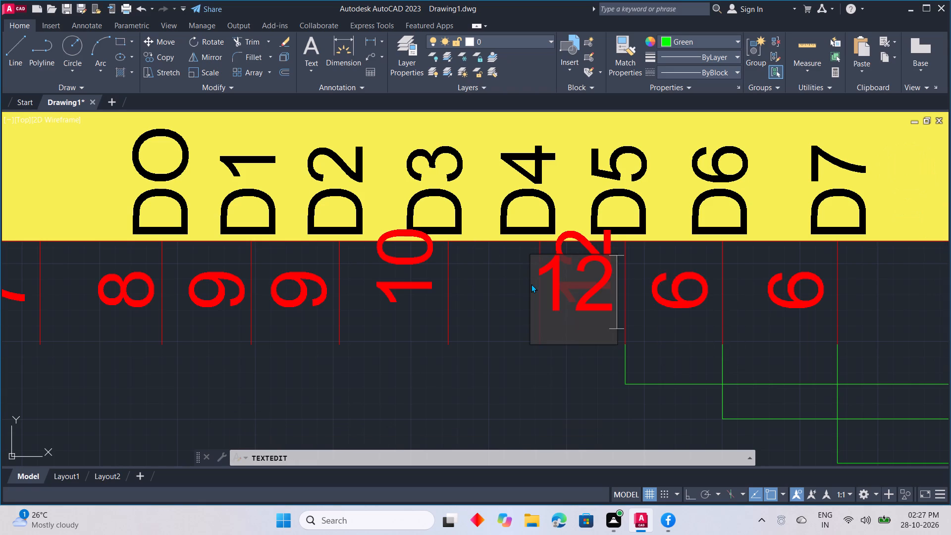
left_click(531, 284)
left_click_drag(584, 376, 561, 317)
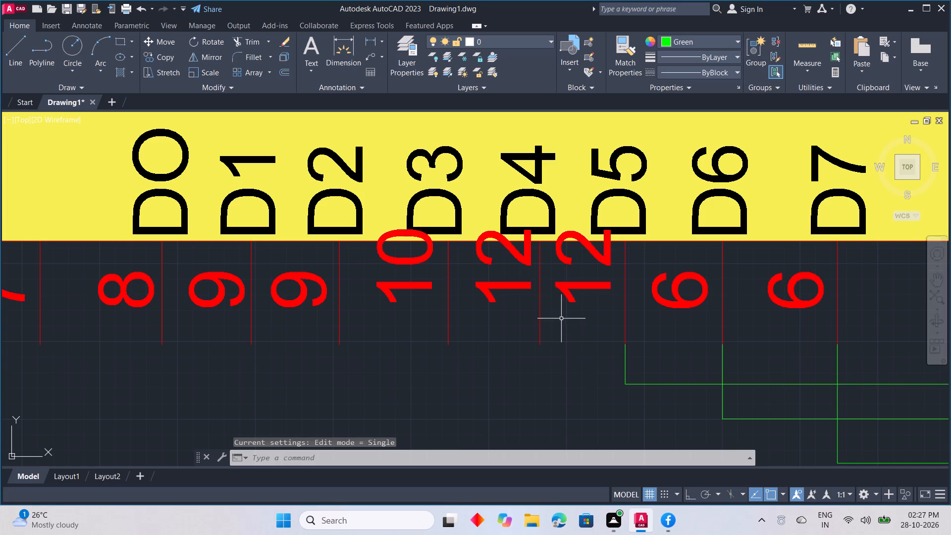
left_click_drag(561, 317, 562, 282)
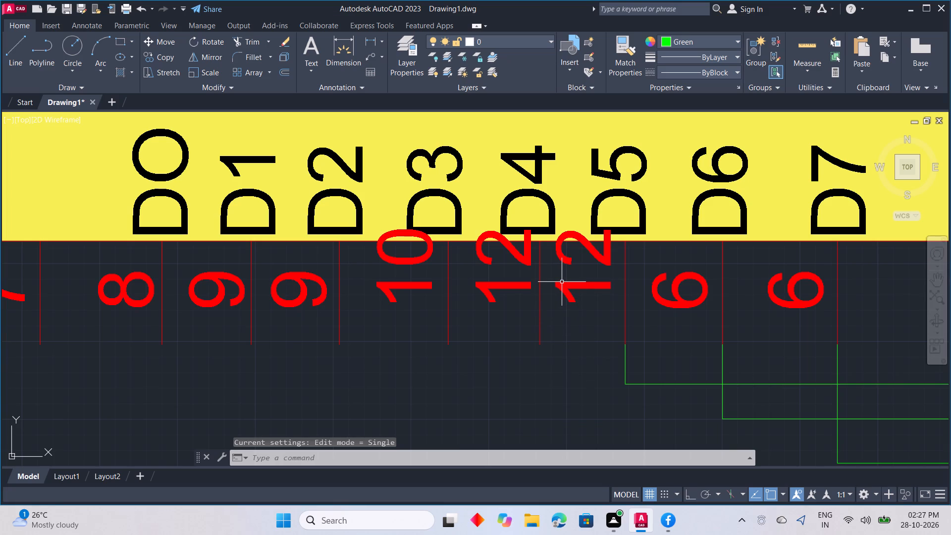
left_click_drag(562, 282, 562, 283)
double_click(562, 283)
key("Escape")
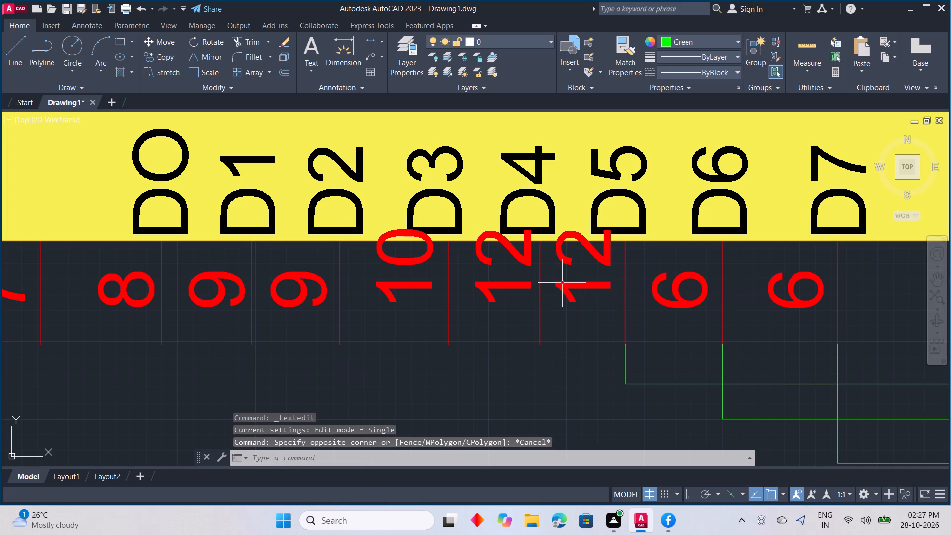
Change the pin number beside the LCD's D5 pin line to 13.
double_click(572, 295)
type("13")
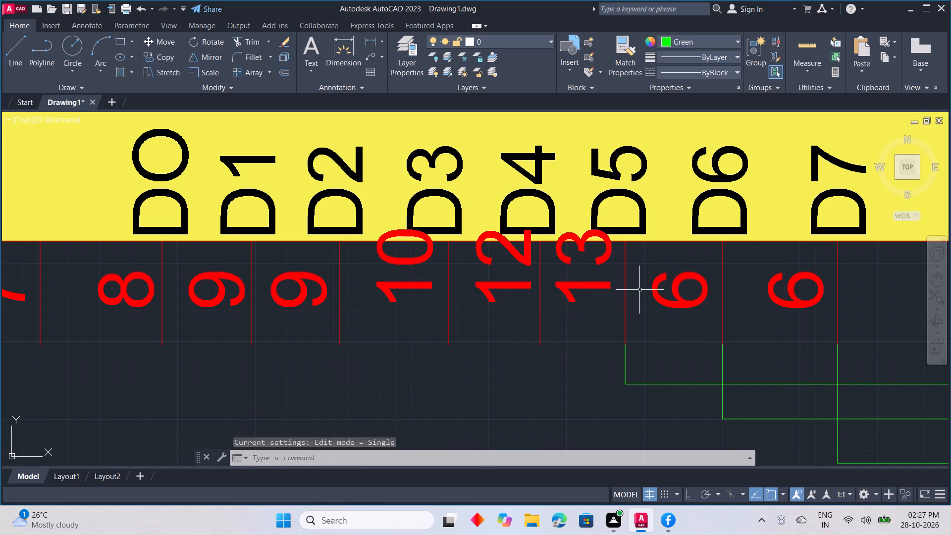
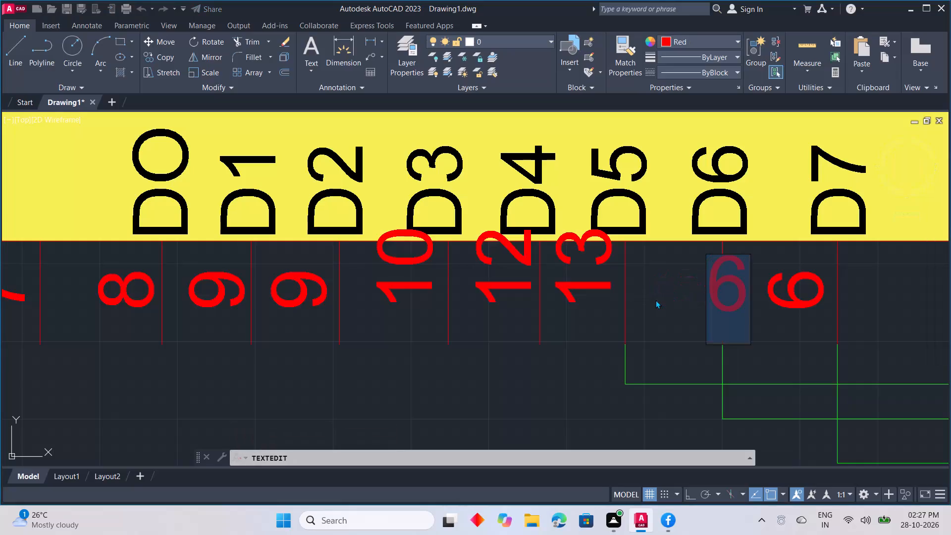
Change the pin number beside the LCD's D6 pin line to 13 and the one beside D7 to 14.
type("13")
left_click_drag(655, 300, 752, 278)
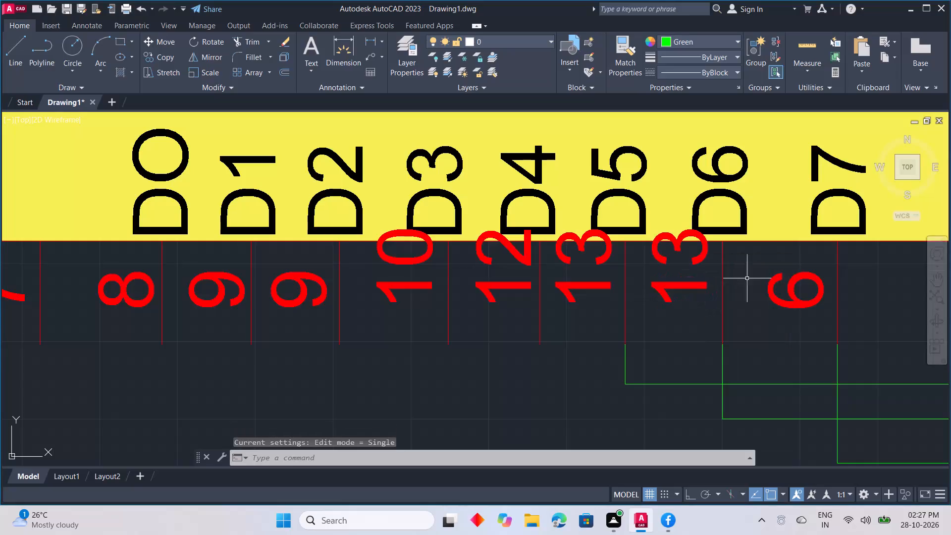
left_click_drag(752, 278, 769, 296)
double_click(769, 296)
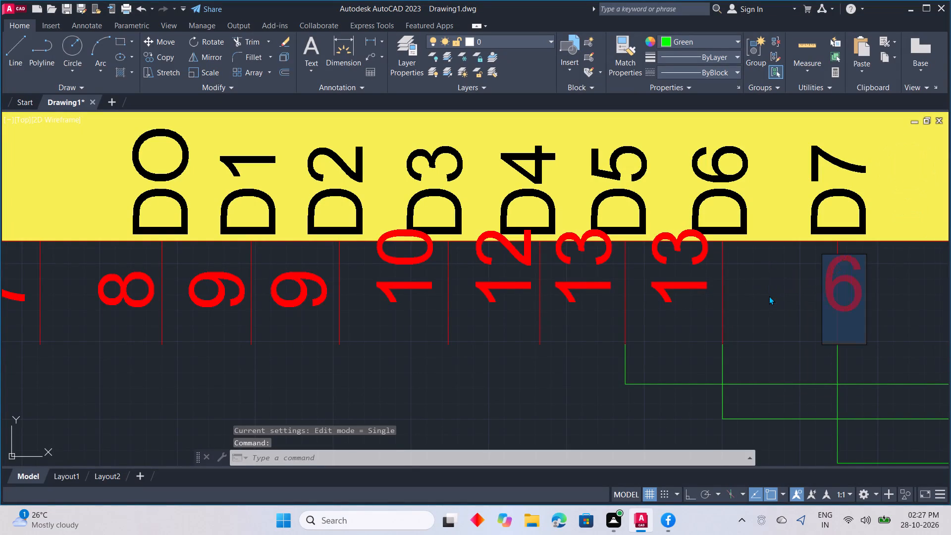
type("14")
left_click(769, 296)
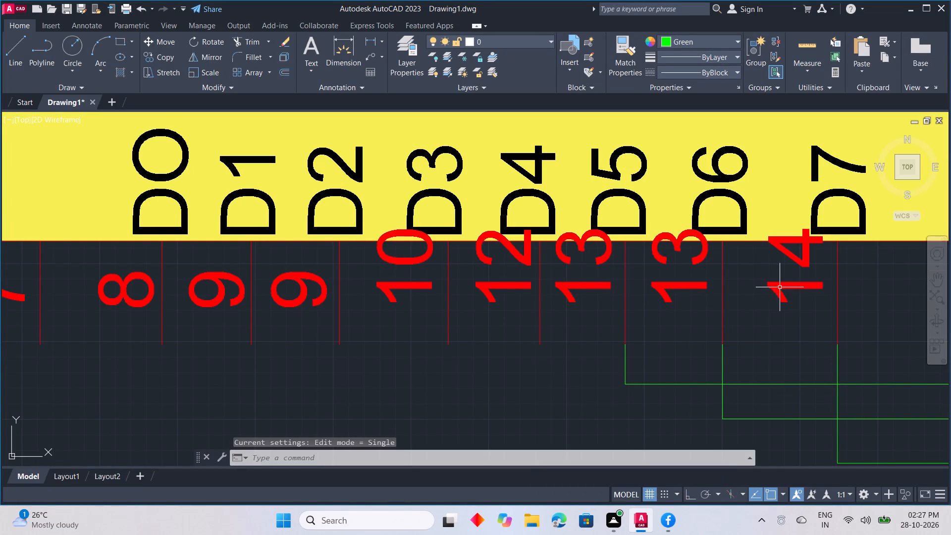
Move the five two-digit pin numbers beside the LCD's D3 to D7 pin lines slightly down, clear of the yellow block.
left_click(784, 288)
left_click(689, 288)
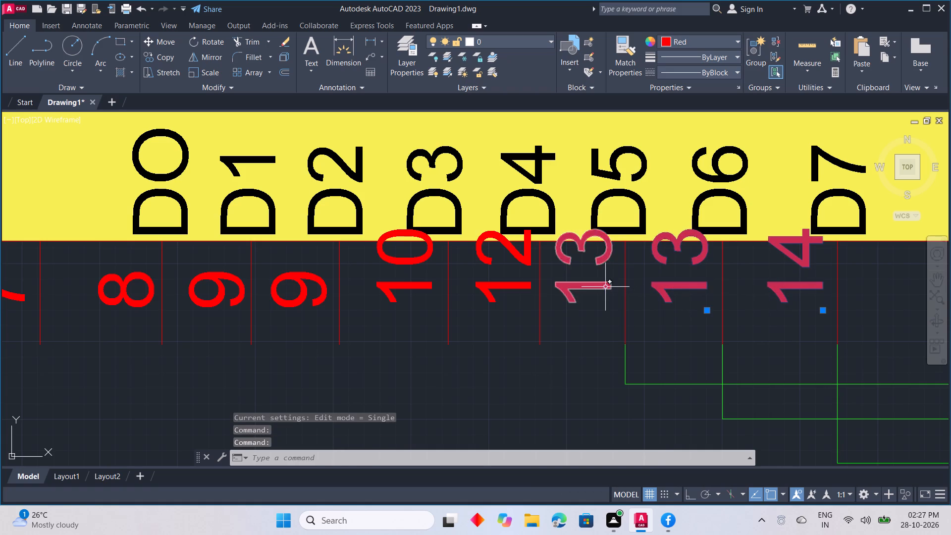
left_click(605, 286)
key("Escape")
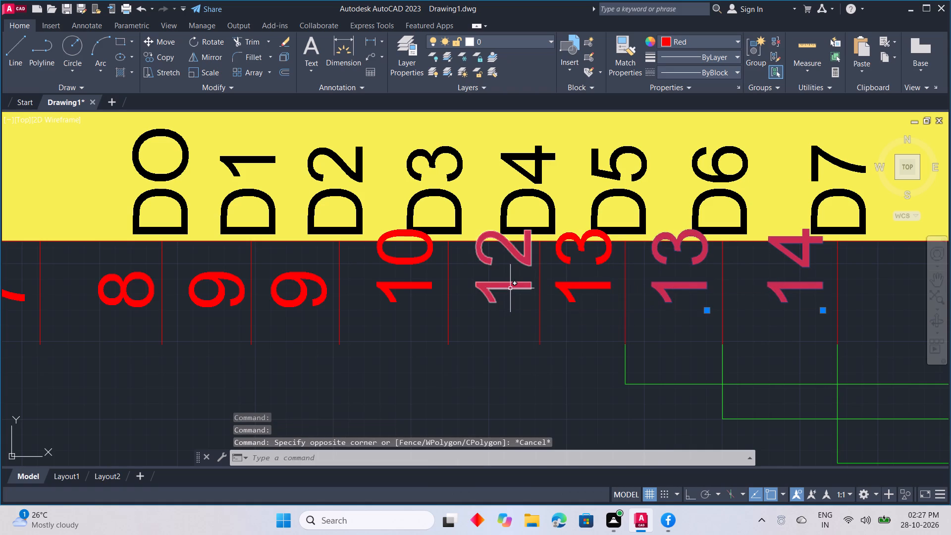
left_click(429, 284)
key("Escape")
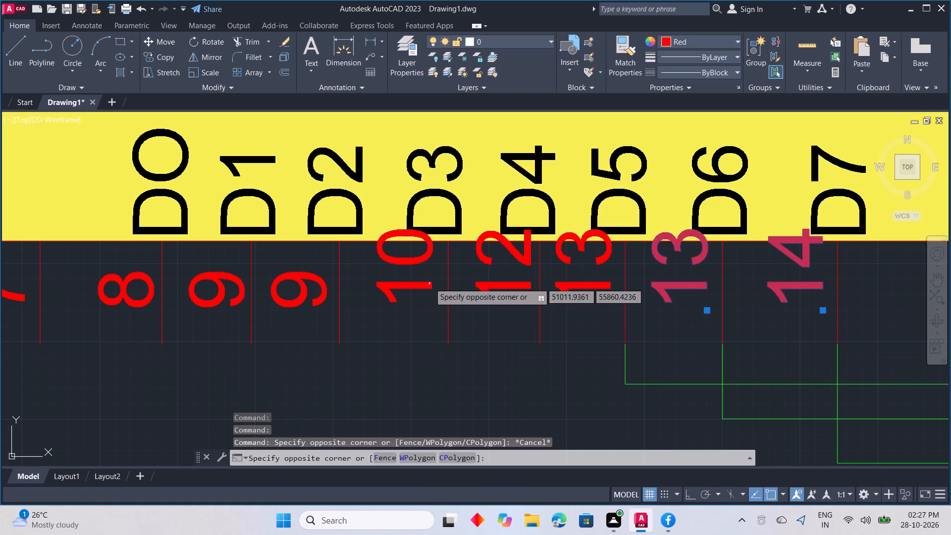
left_click(429, 283)
key("Escape")
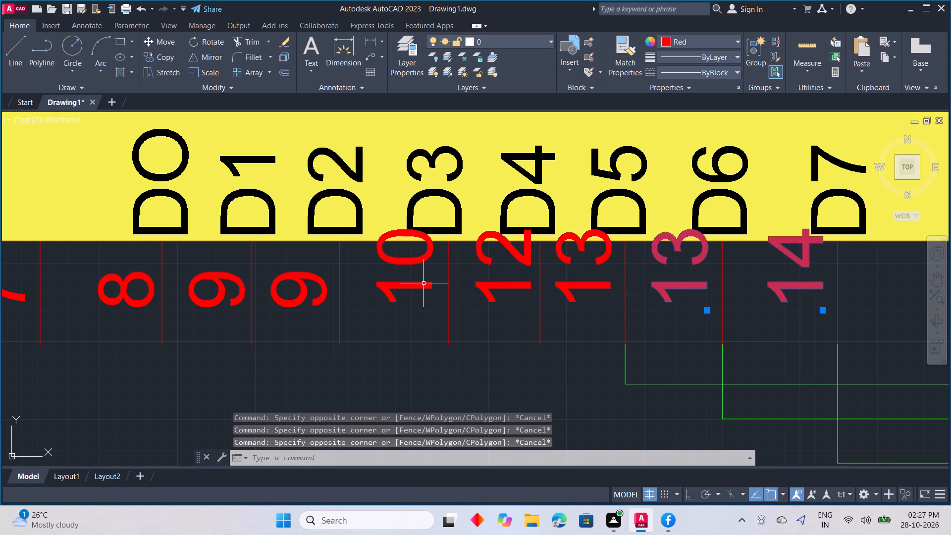
left_click(425, 289)
left_click(527, 288)
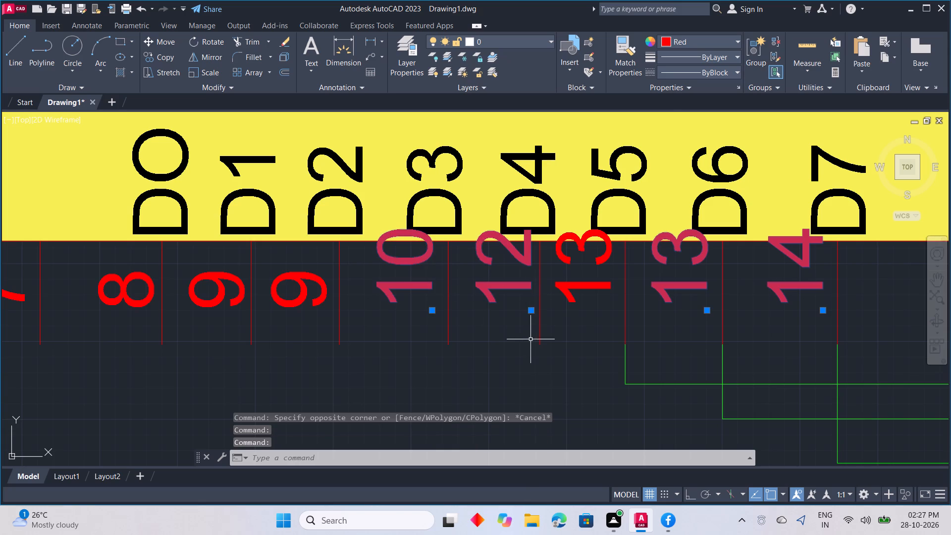
right_click(532, 342)
left_click(470, 337)
key("Escape")
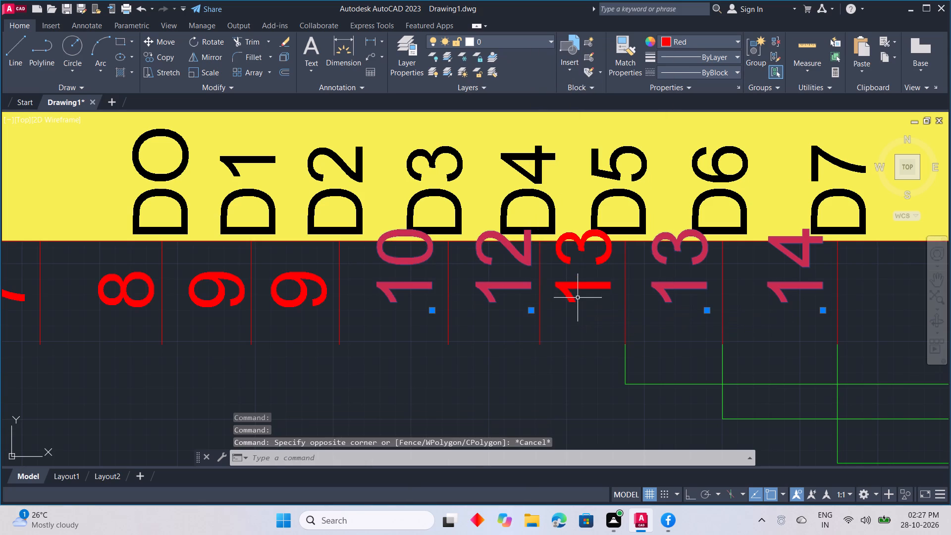
left_click(586, 288)
right_click(581, 328)
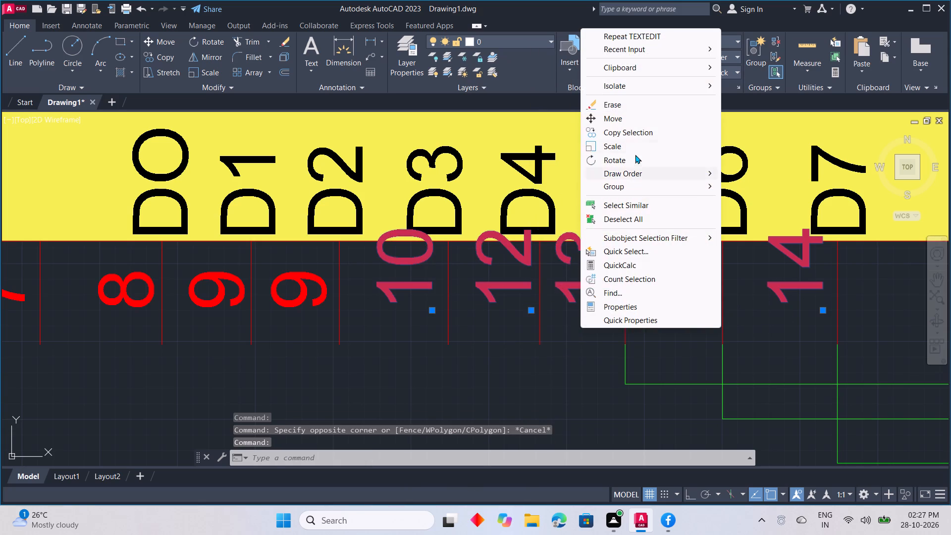
left_click(639, 118)
left_click(611, 287)
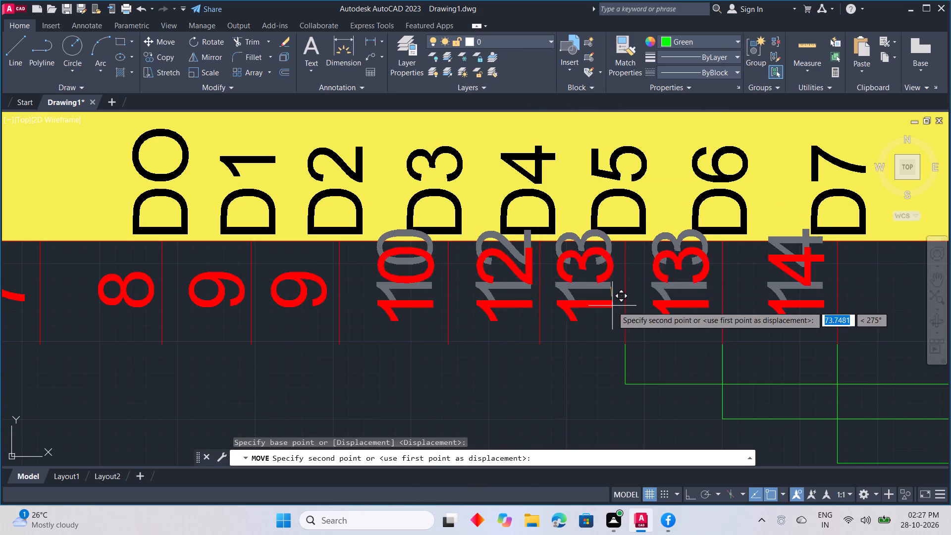
left_click(612, 316)
key("Escape")
Examine the whole schematic, including the TC1 and TC2 blocks and the wiring around the Arduino.
scroll(612, 316, "down", 2)
scroll(567, 330, "down", 2)
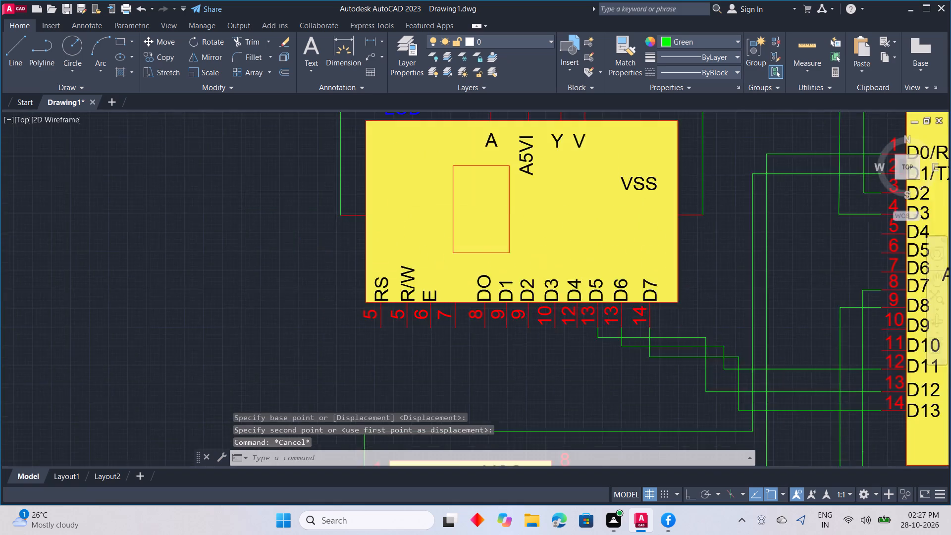
middle_click_drag(568, 338, 516, 307)
scroll(518, 312, "down", 1)
middle_click_drag(525, 367, 579, 256)
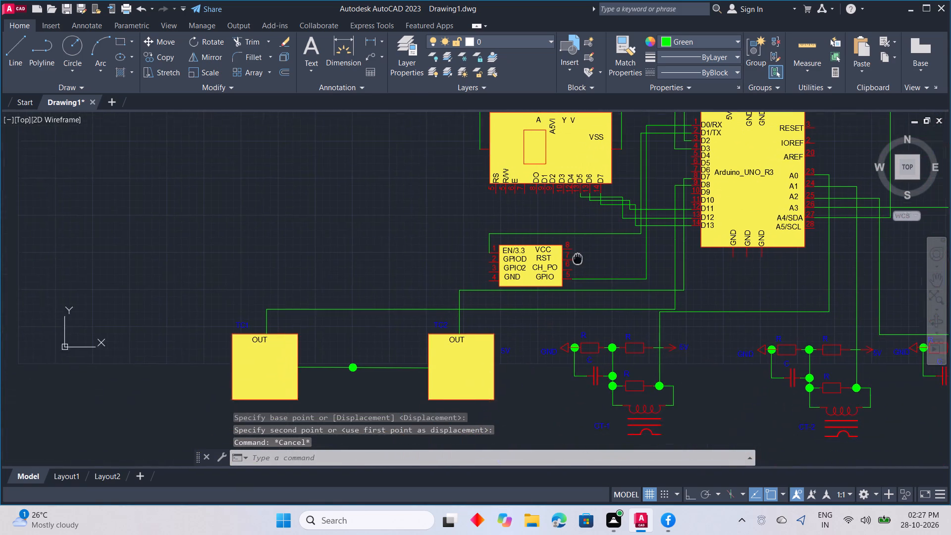
middle_click_drag(579, 256, 580, 254)
scroll(308, 327, "up", 2)
middle_click_drag(355, 351, 422, 304)
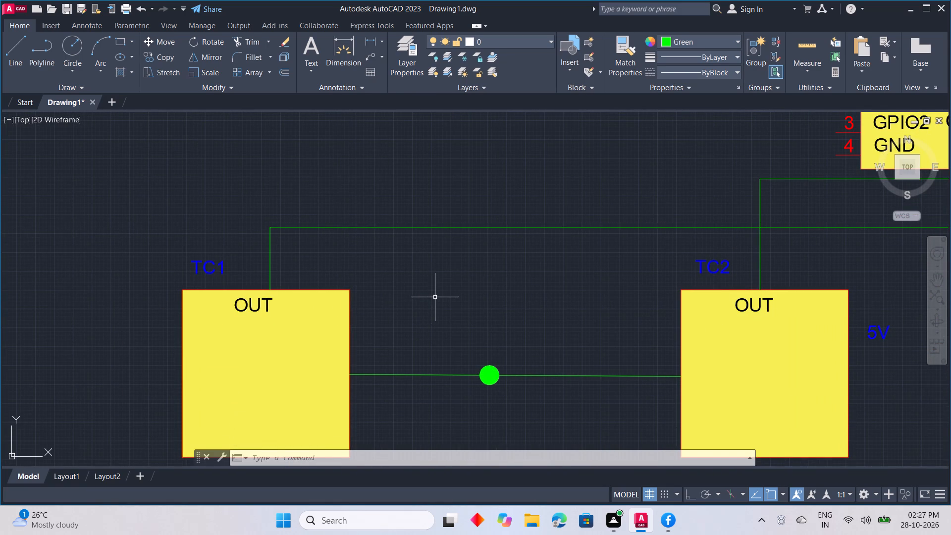
scroll(437, 298, "down", 4)
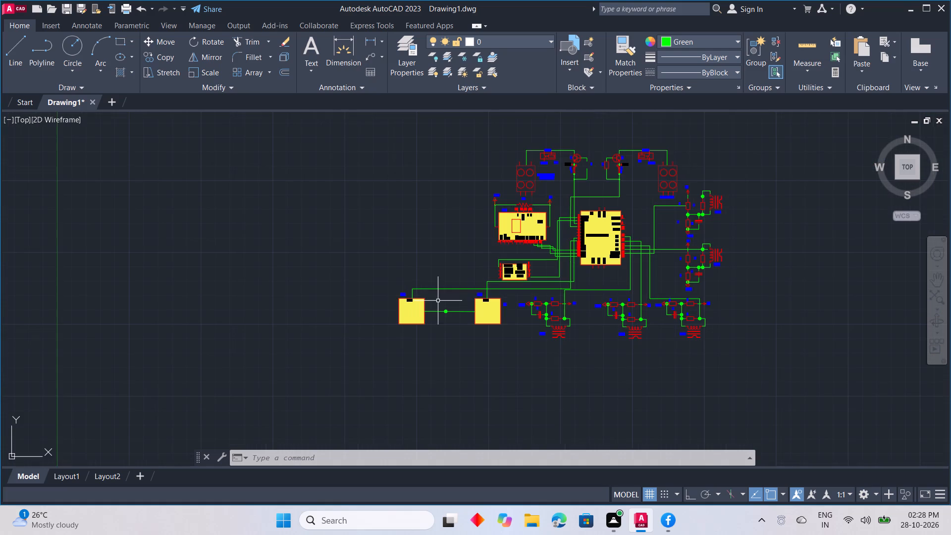
scroll(435, 315, "up", 1)
middle_click_drag(439, 341, 344, 373)
scroll(437, 374, "down", 1)
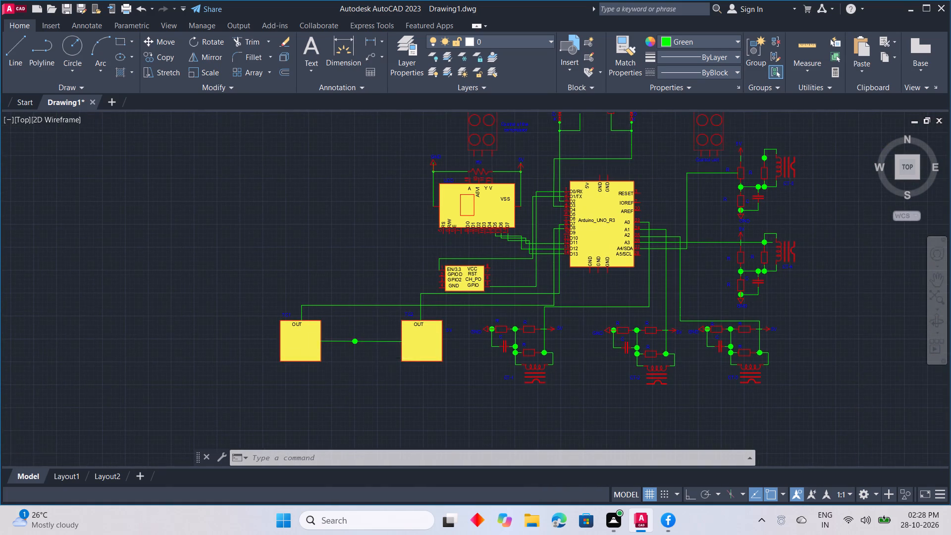
scroll(449, 381, "up", 1)
middle_click_drag(449, 381, 456, 415)
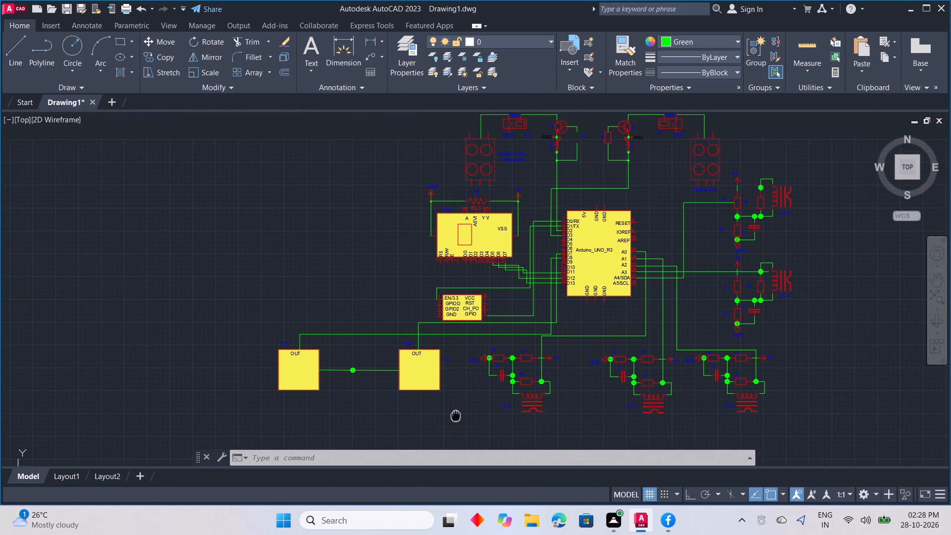
middle_click_drag(456, 415, 459, 433)
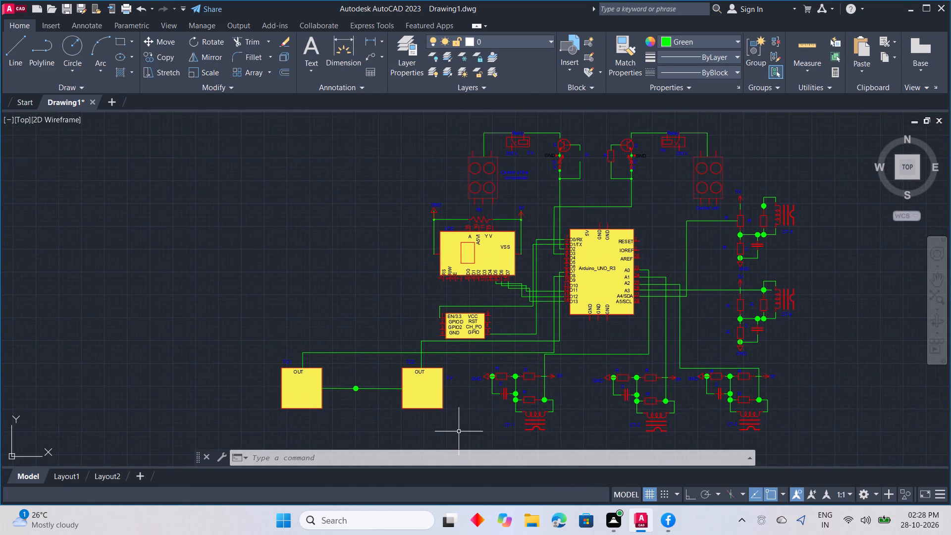
Run the LOGFILEOFF command.
type("LOG")
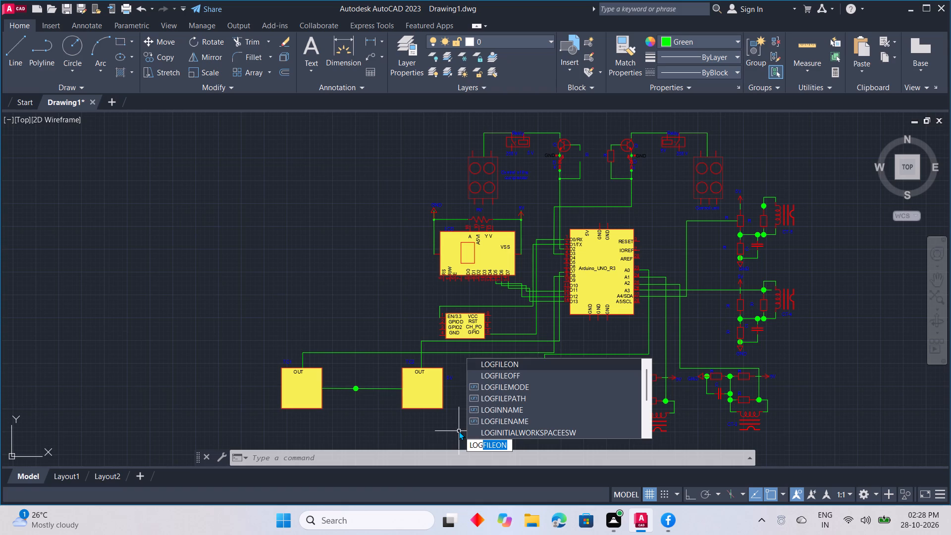
left_click(535, 374)
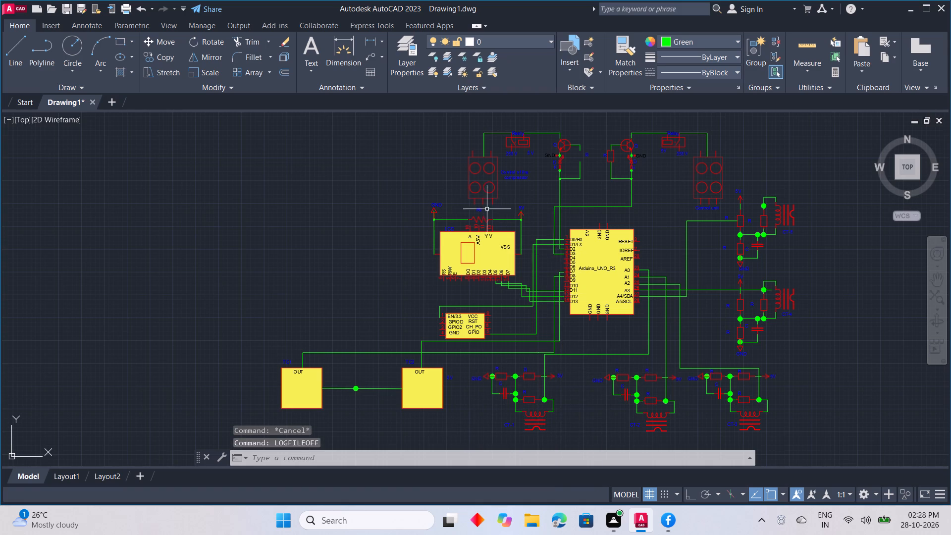
Save the drawing in the Documents folder under the name VCCL.
key("ctrl+s")
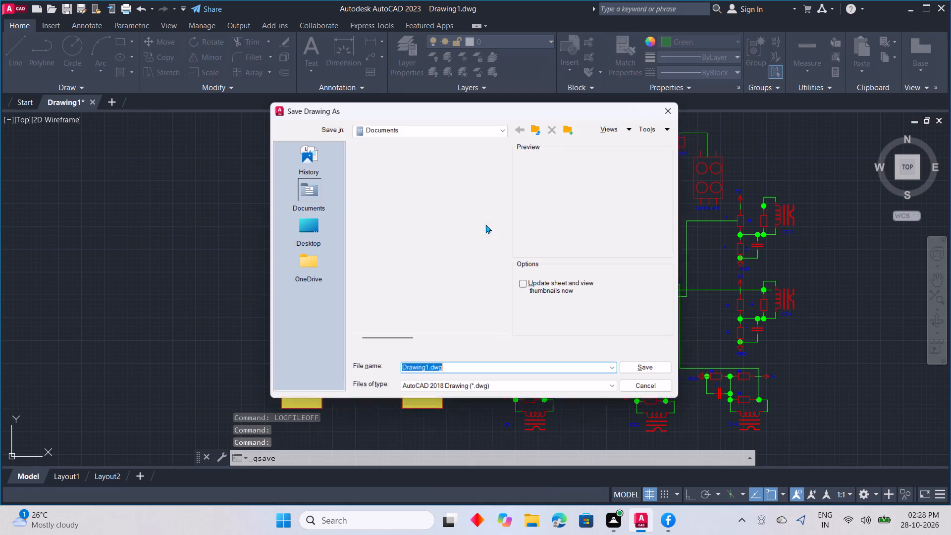
key("BackSpace")
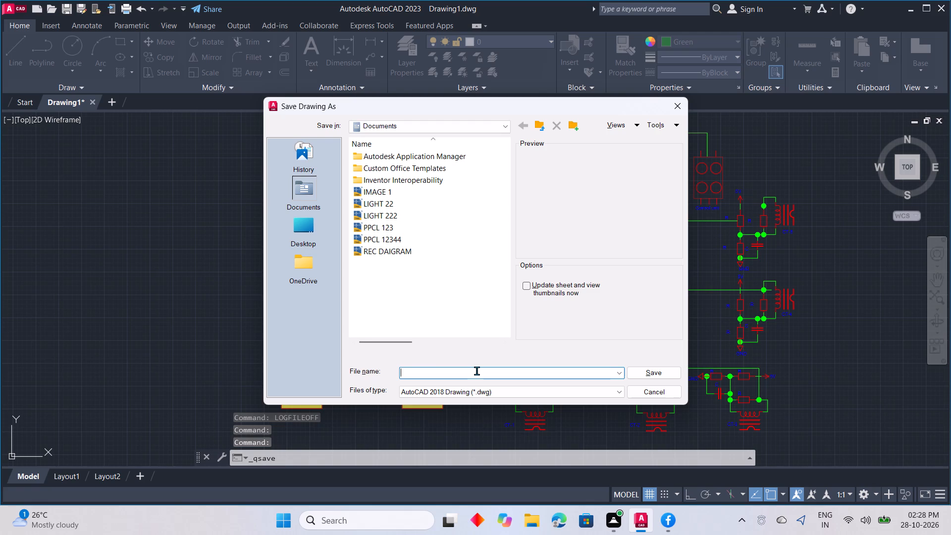
type("VCC")
key("l")
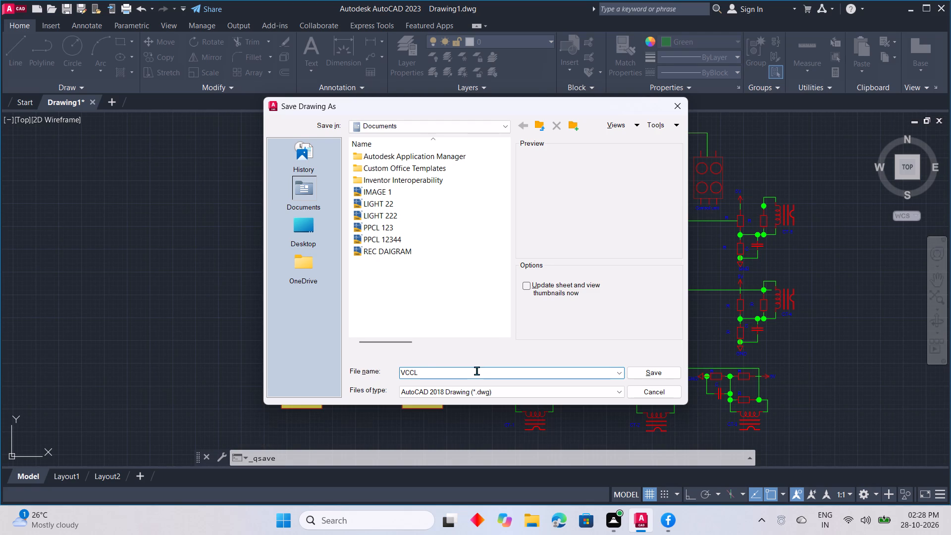
key("Return")
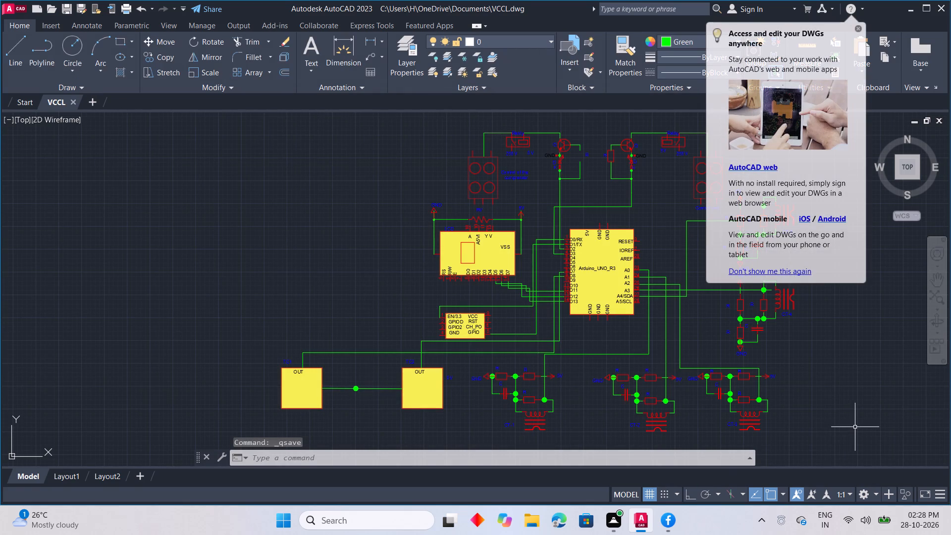
Start plotting the drawing and choose DWG To PDF.pc3 as the plotter, keeping the default PDF options.
type("PLO")
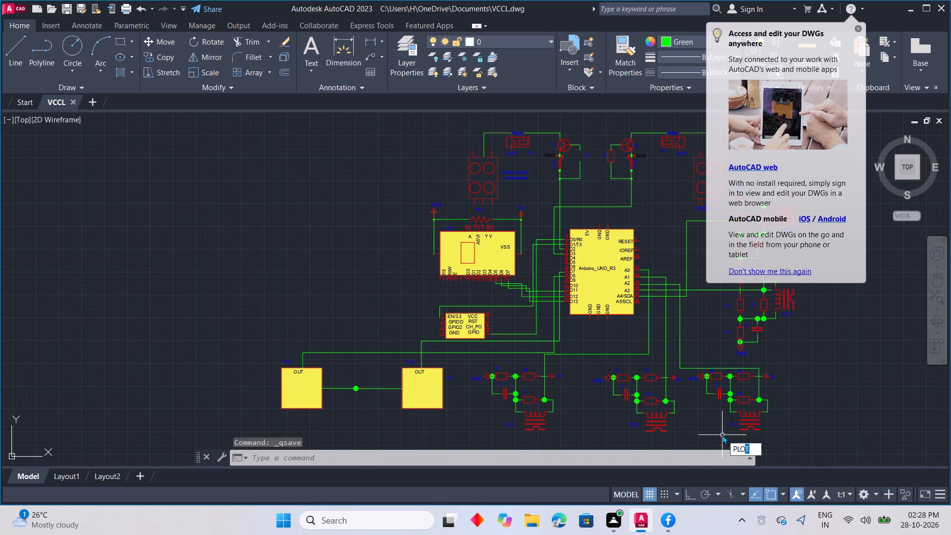
key("t")
key("Return")
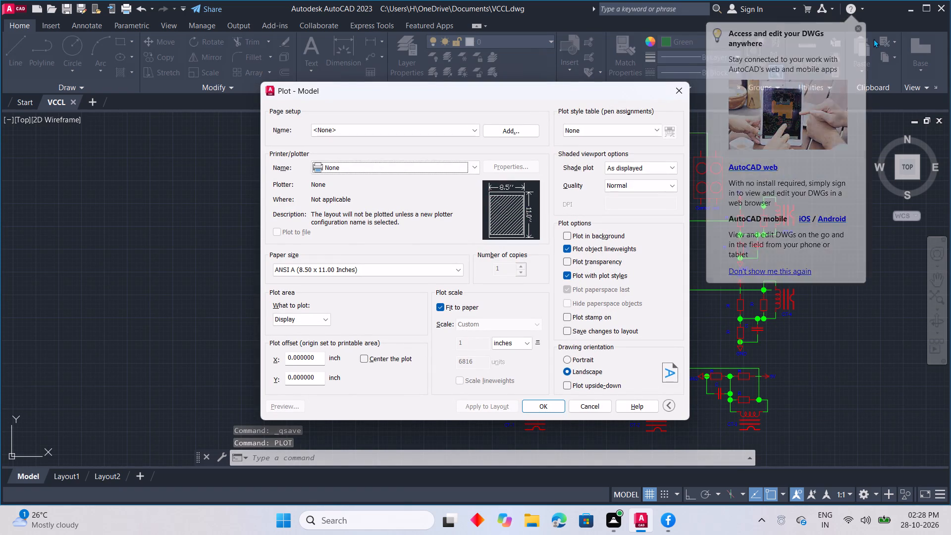
left_click(862, 28)
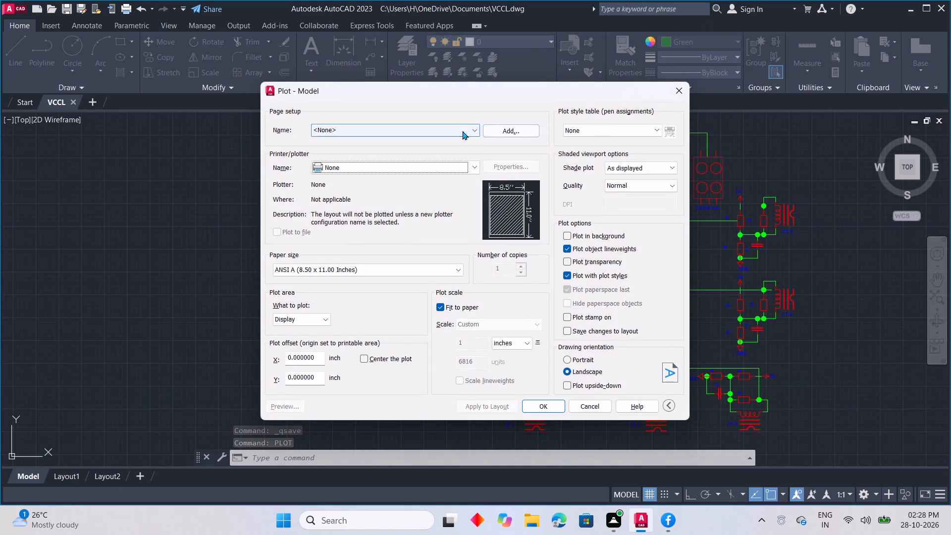
left_click(462, 131)
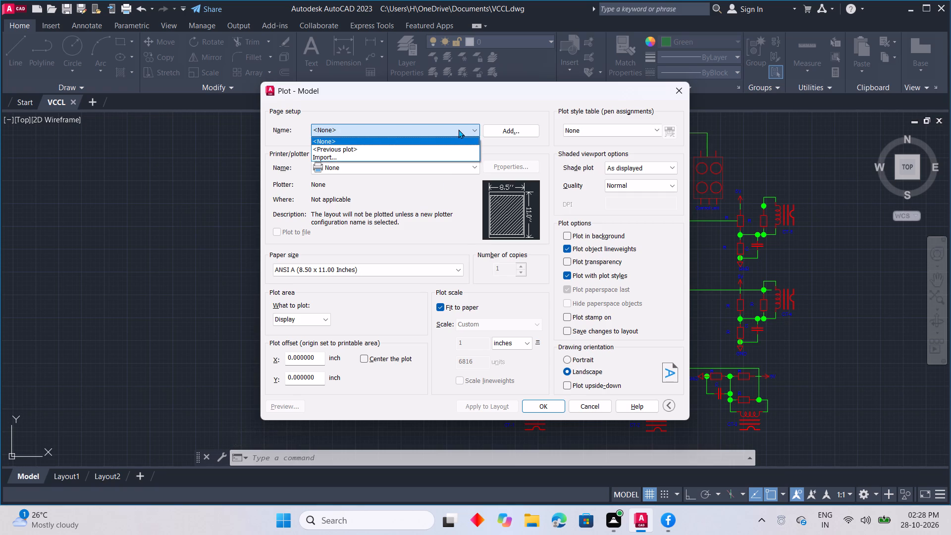
left_click(461, 125)
left_click(460, 164)
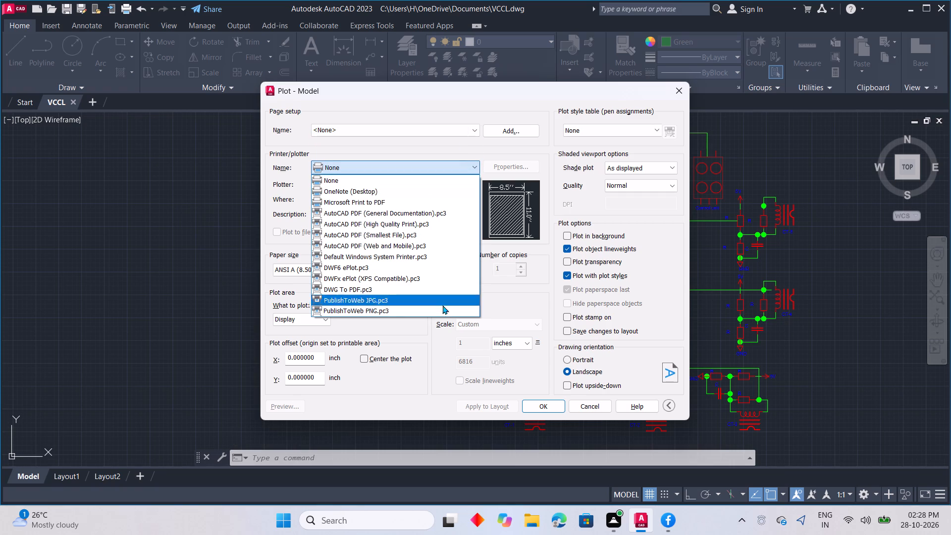
left_click(446, 294)
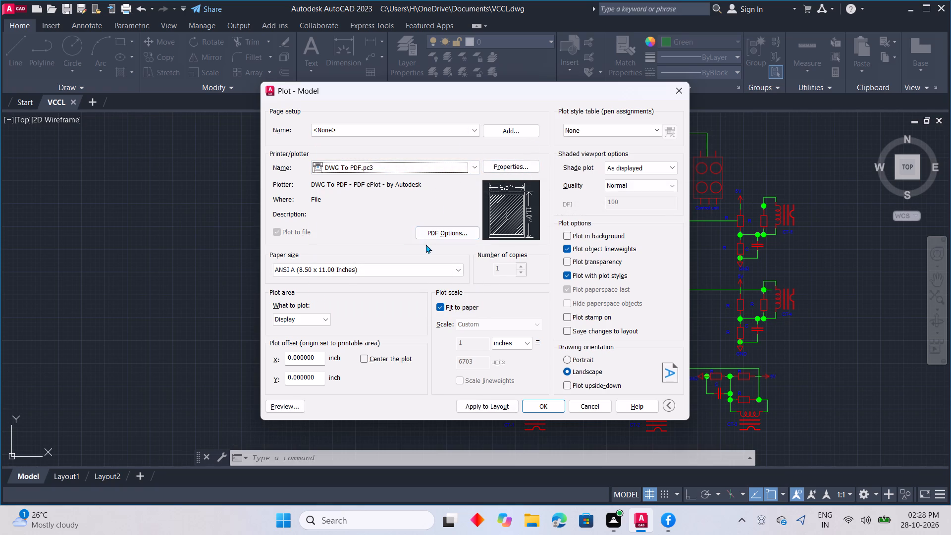
left_click(437, 231)
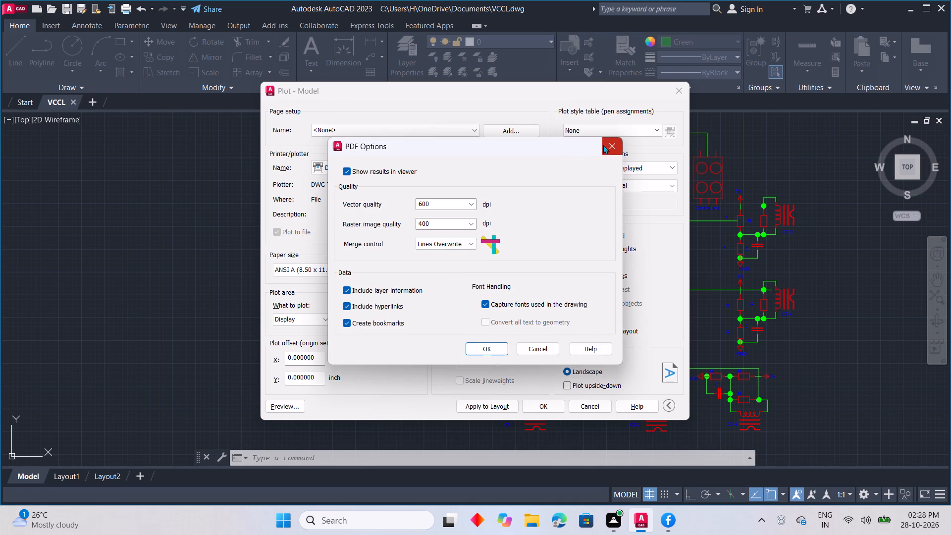
left_click(604, 145)
Set the plot's paper size to ISO A4 (297.00 x 210.00 MM).
left_click(405, 269)
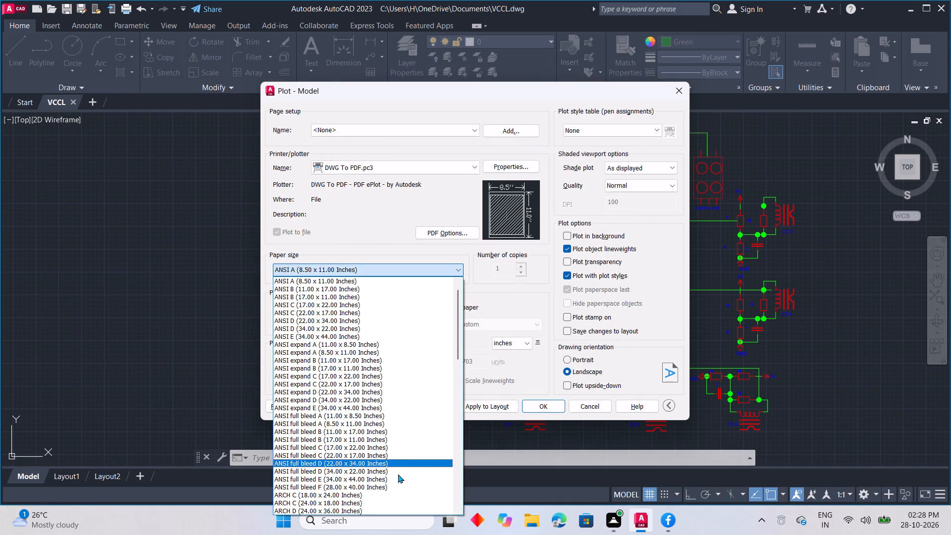
scroll(396, 474, "down", 13)
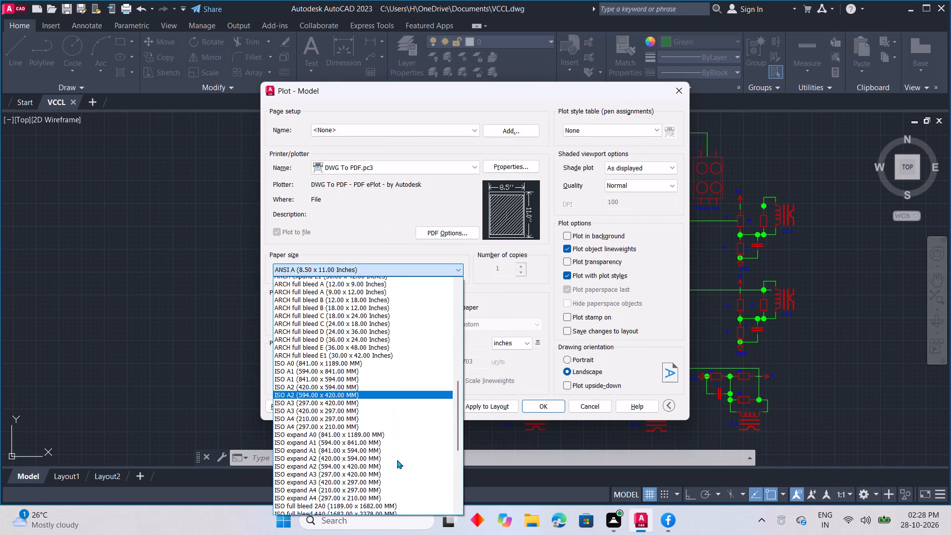
left_click(413, 421)
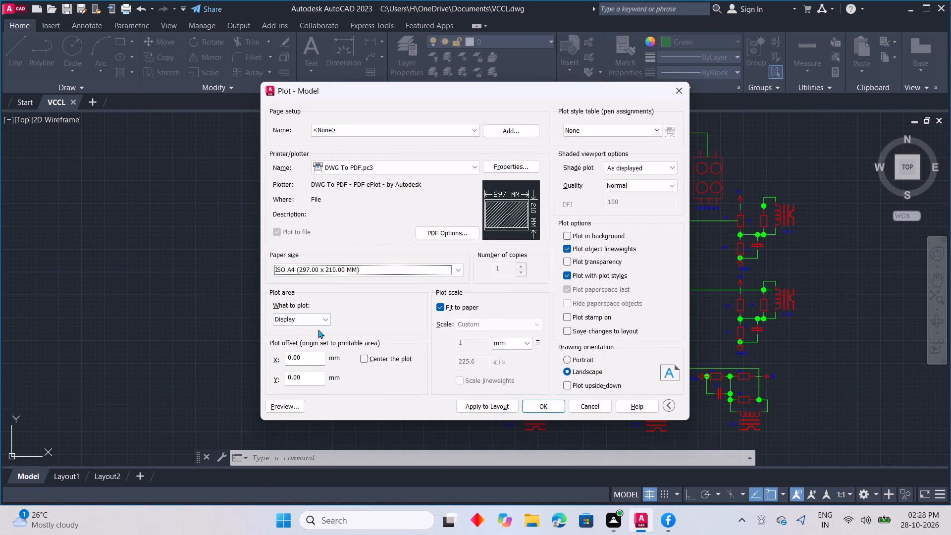
Set the plot area to a window enclosing the whole circuit schematic and centre the plot on the paper.
left_click(321, 323)
left_click(323, 352)
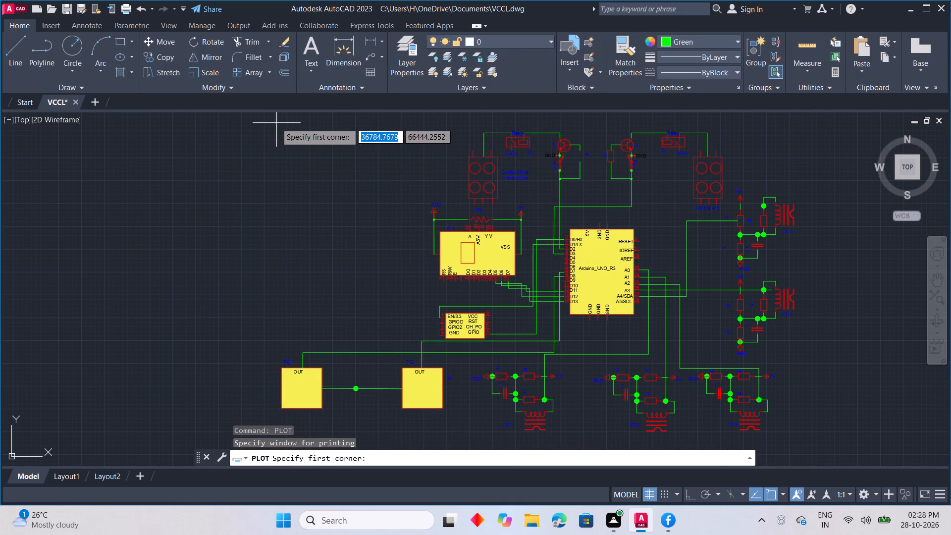
left_click(243, 117)
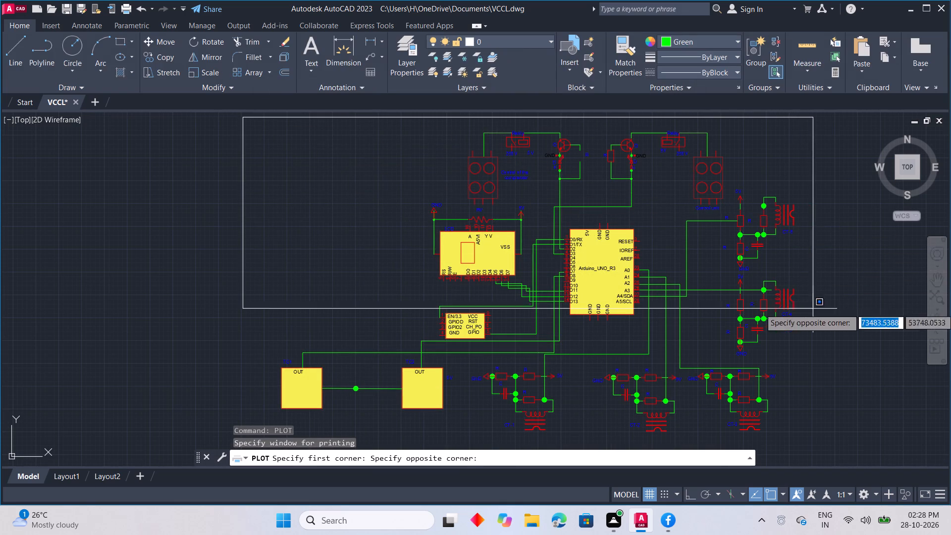
left_click(834, 451)
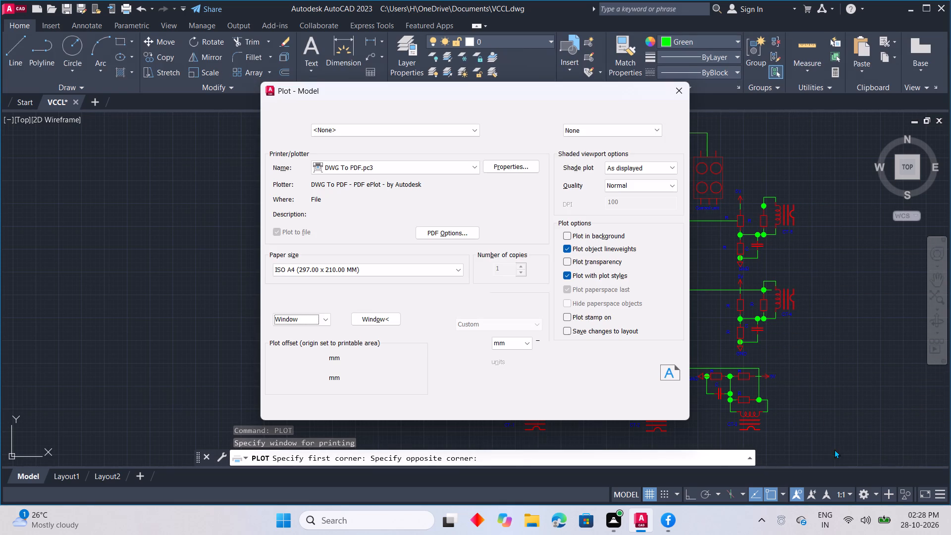
left_click(363, 361)
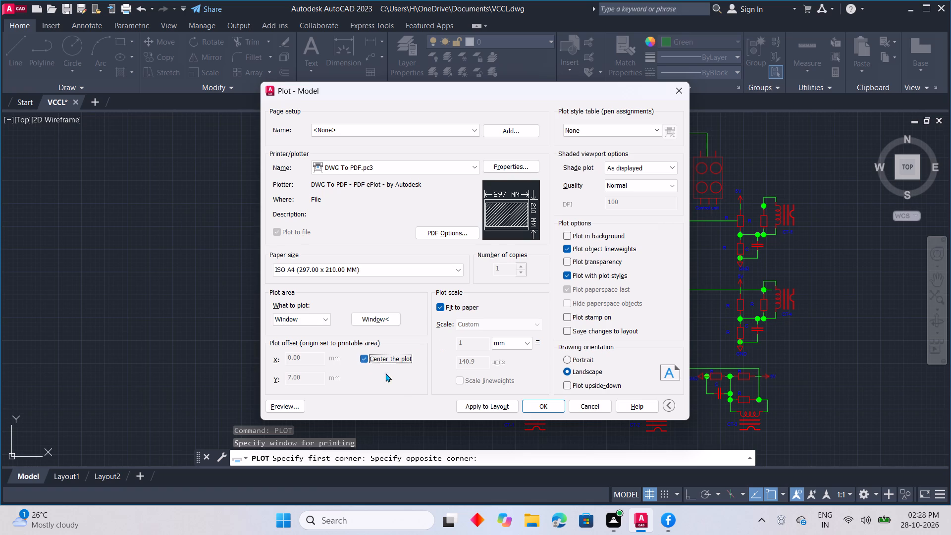
Run the plot and save the PDF to the Desktop as VCCL-Model.pdf.
left_click(544, 406)
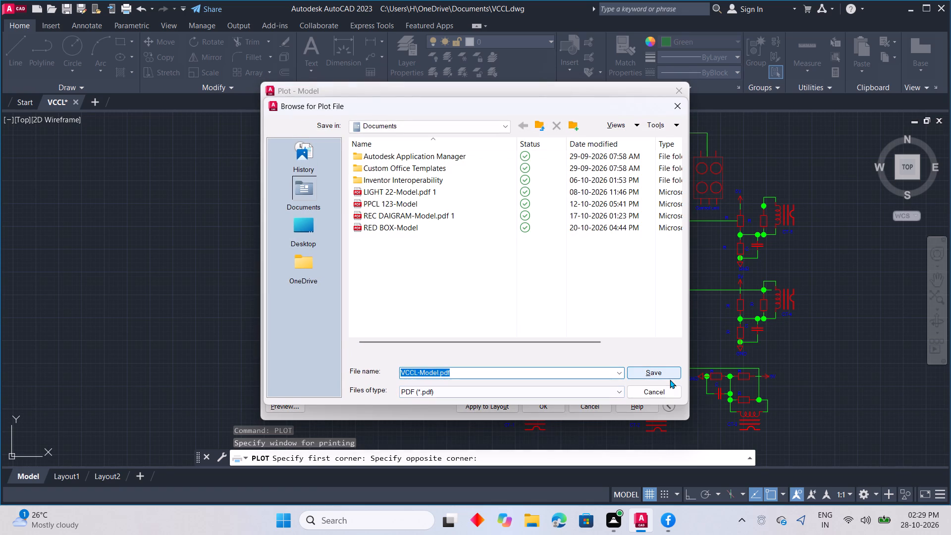
left_click(308, 226)
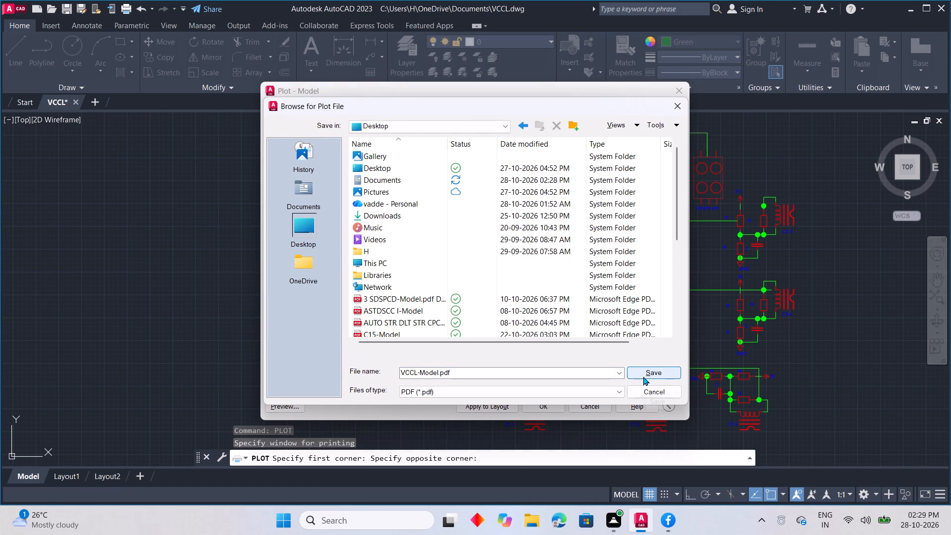
left_click(643, 375)
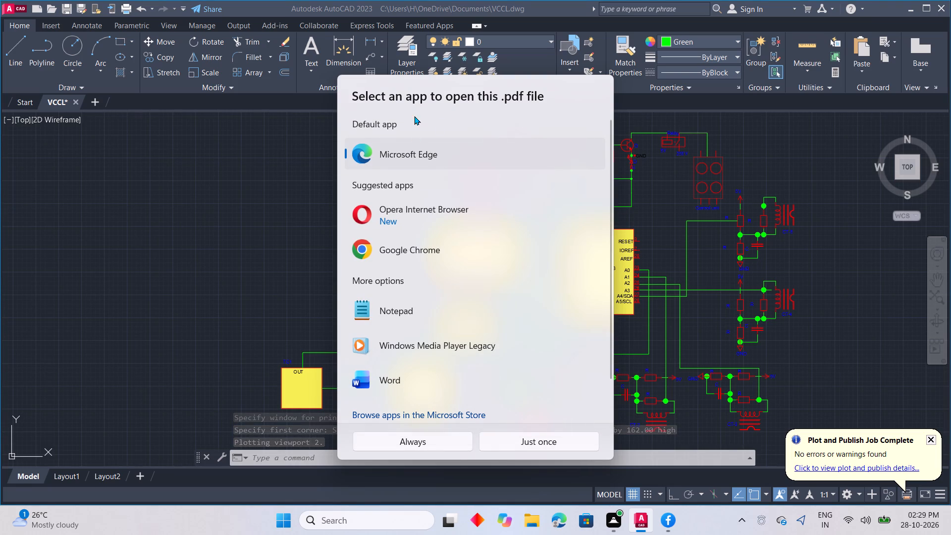
Open the plotted PDF in Microsoft Edge just this once to check the schematic, and minimise the viewer.
left_click(543, 441)
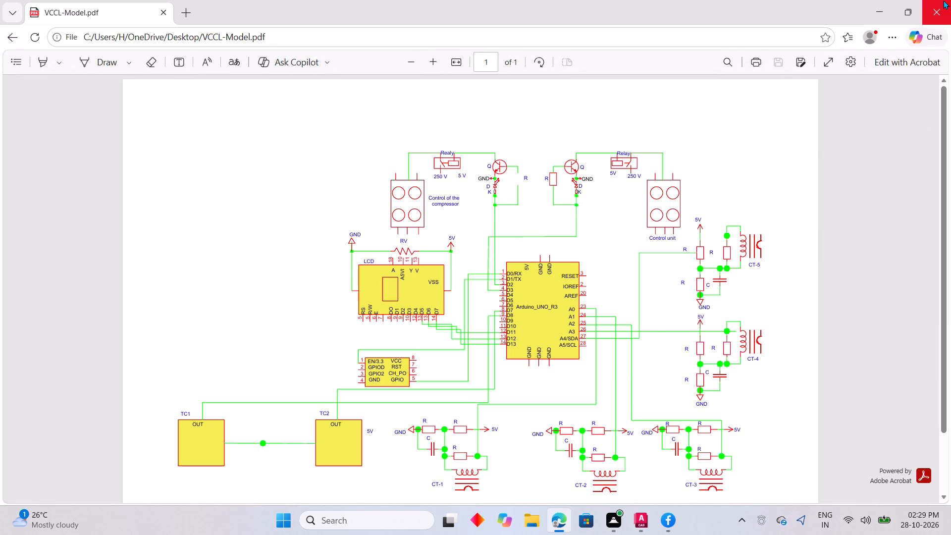
left_click(886, 14)
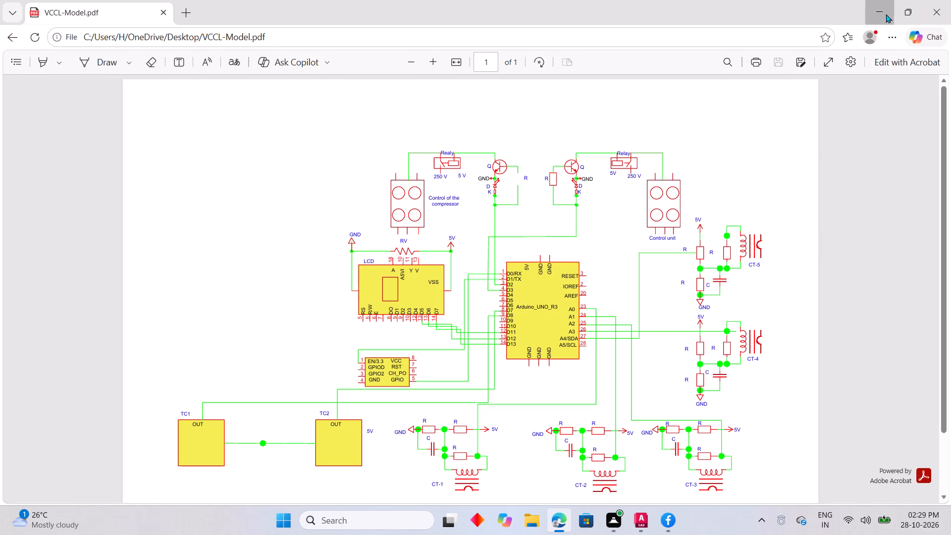